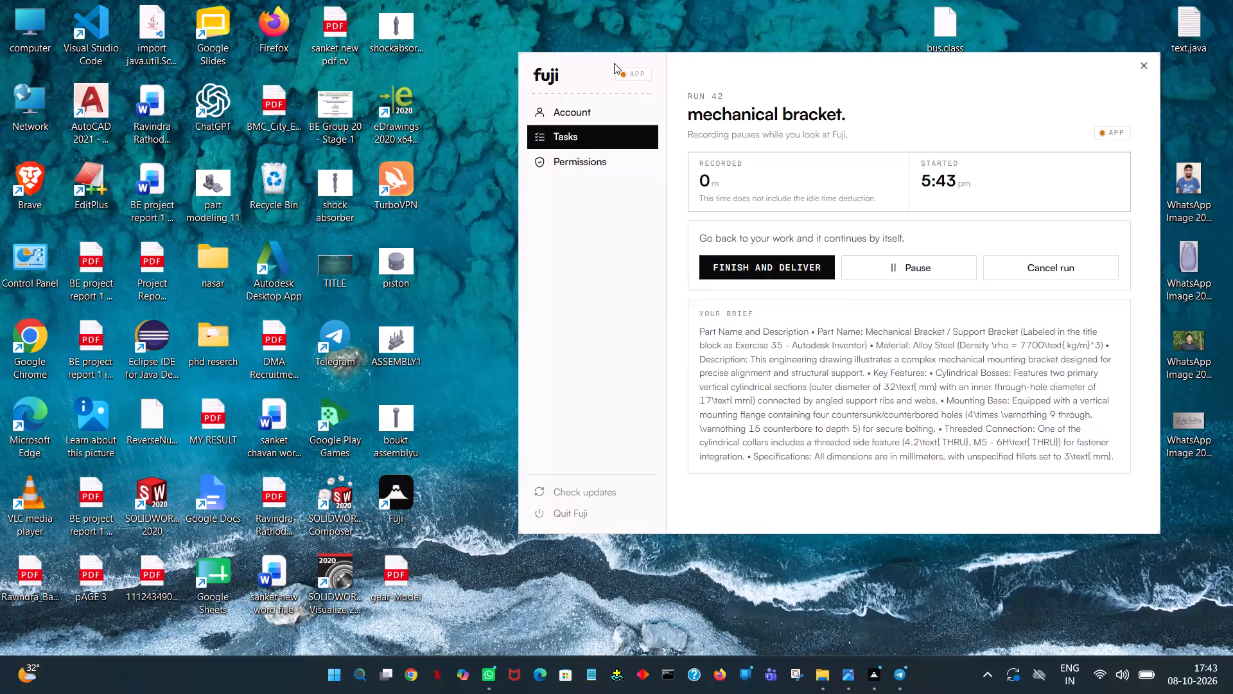
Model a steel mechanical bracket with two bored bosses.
Launch SOLIDWORKS 2020 and create a new part document.
left_click(622, 75)
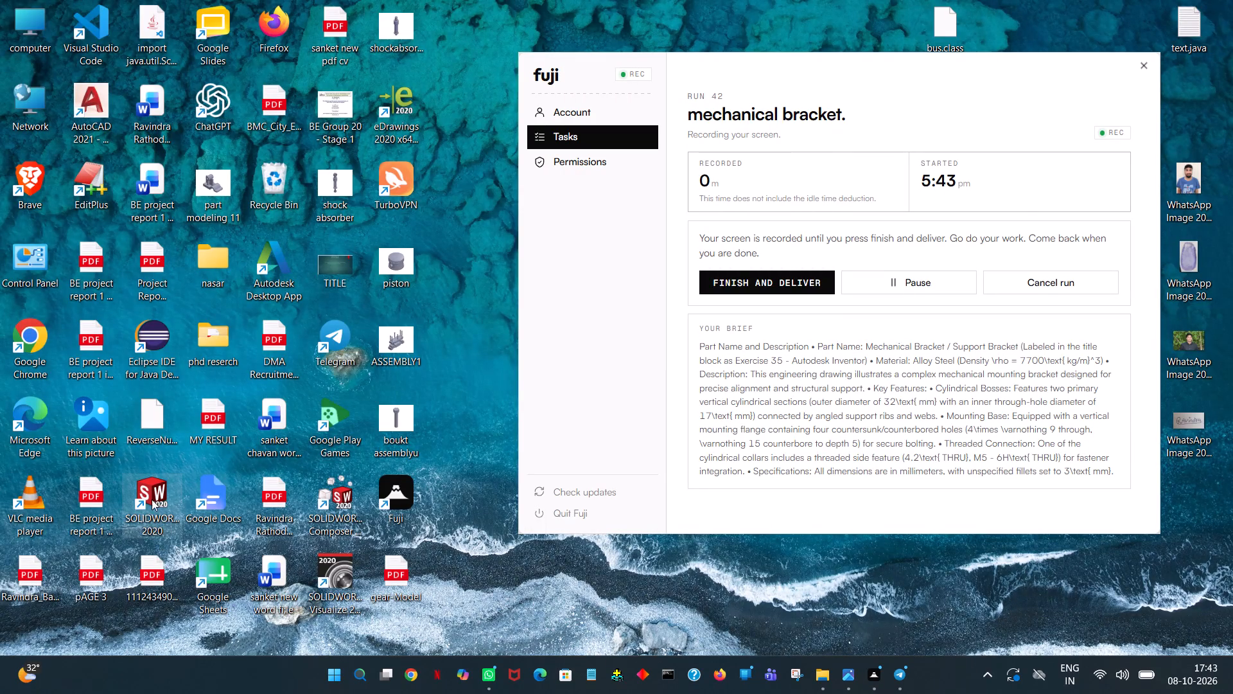
double_click(153, 498)
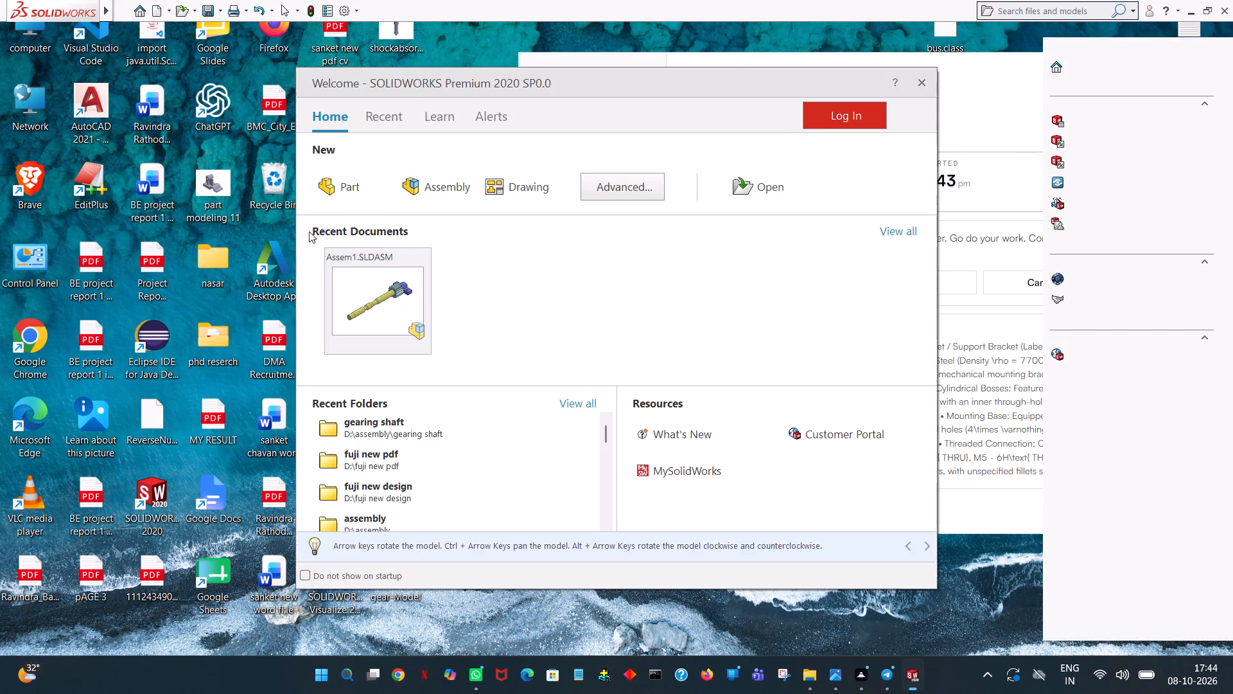
left_click(331, 181)
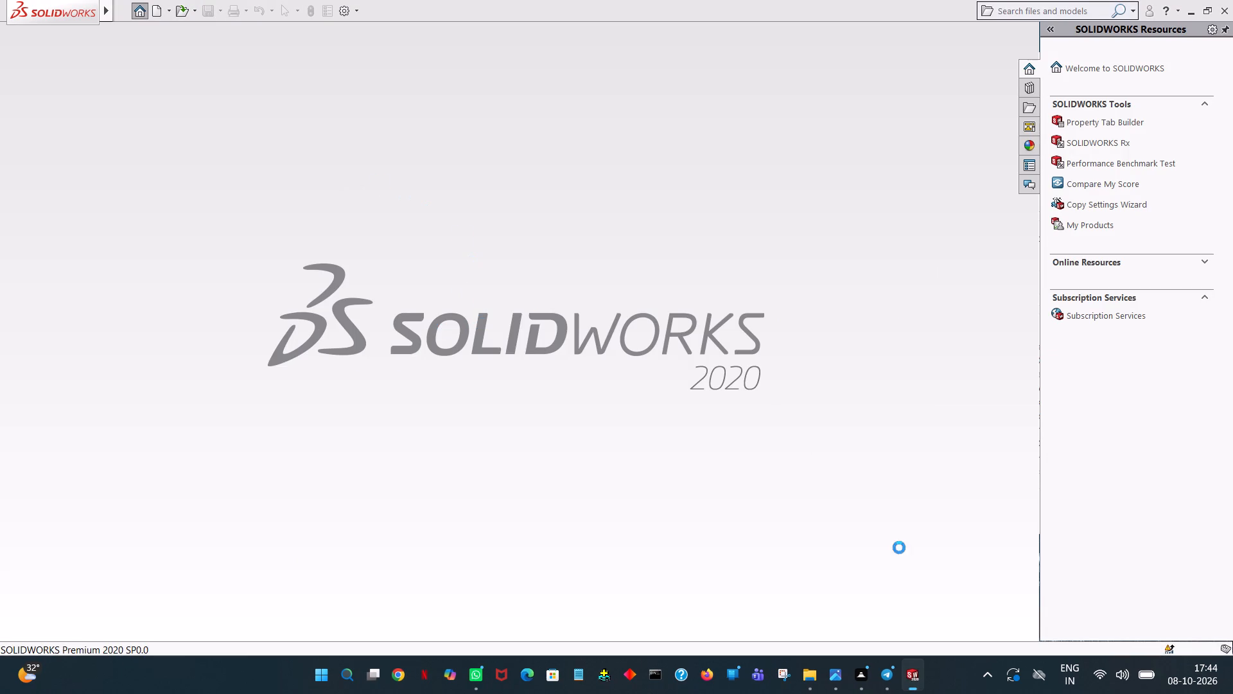
Close the Telegram window.
right_click(893, 675)
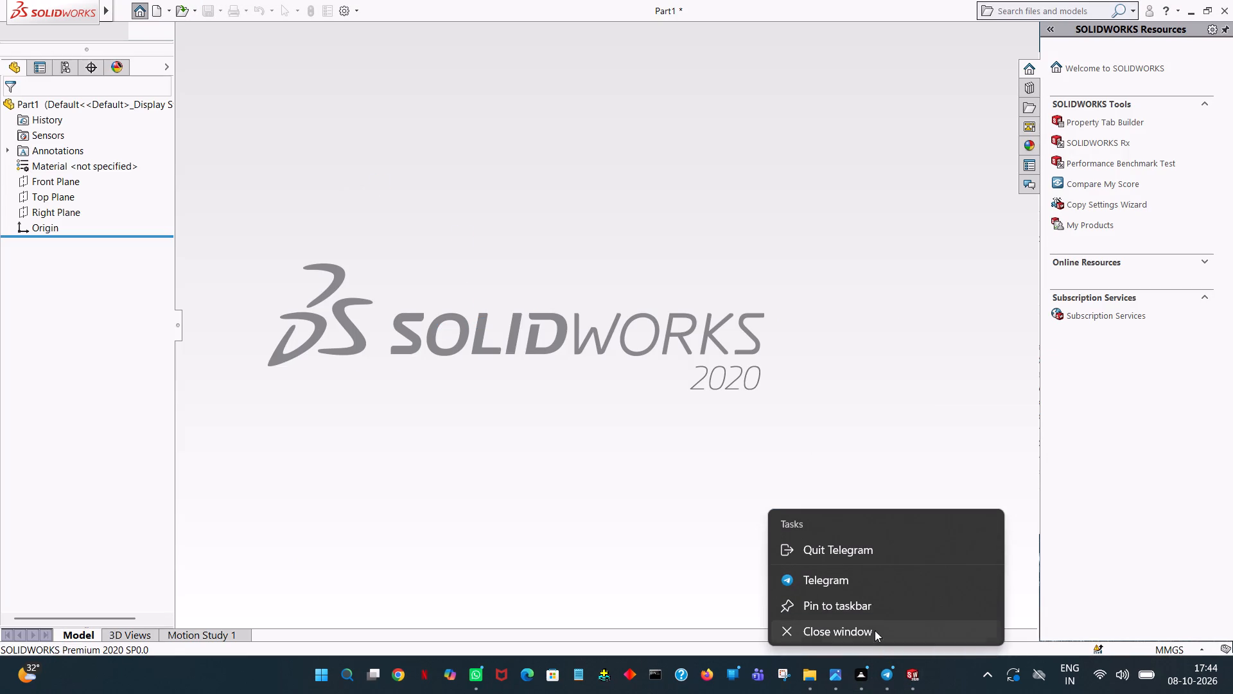
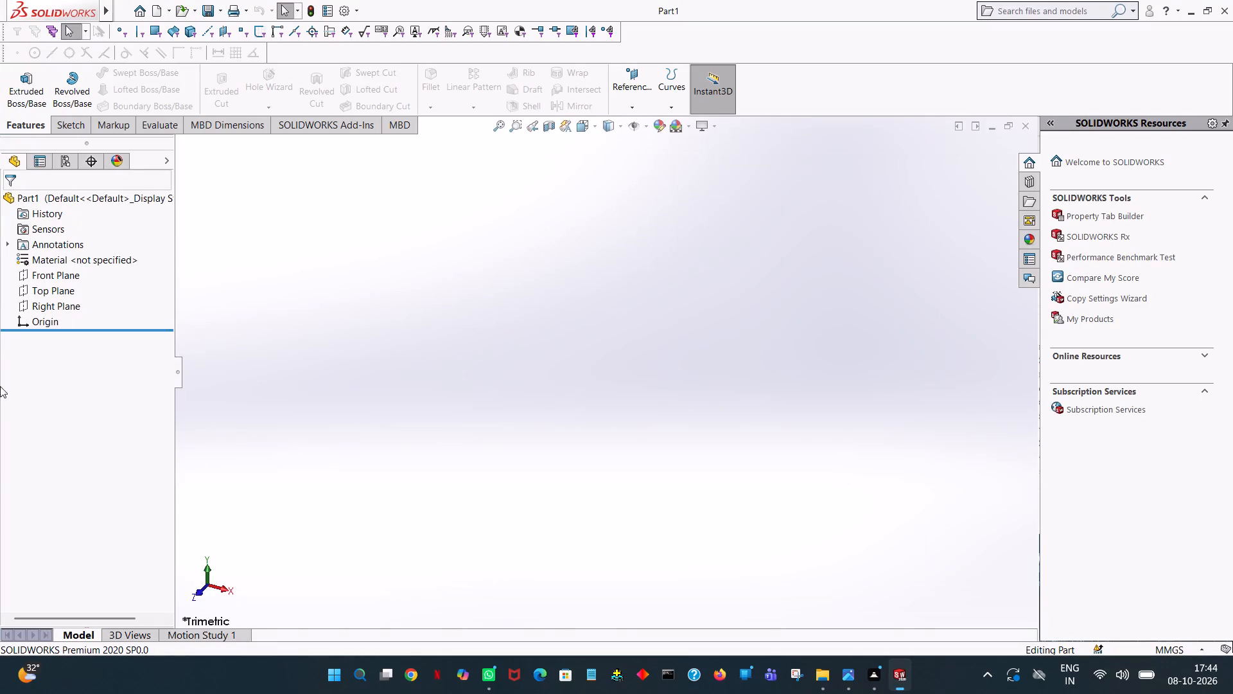
Open the shortcut options for the running WhatsApp app.
right_click(482, 671)
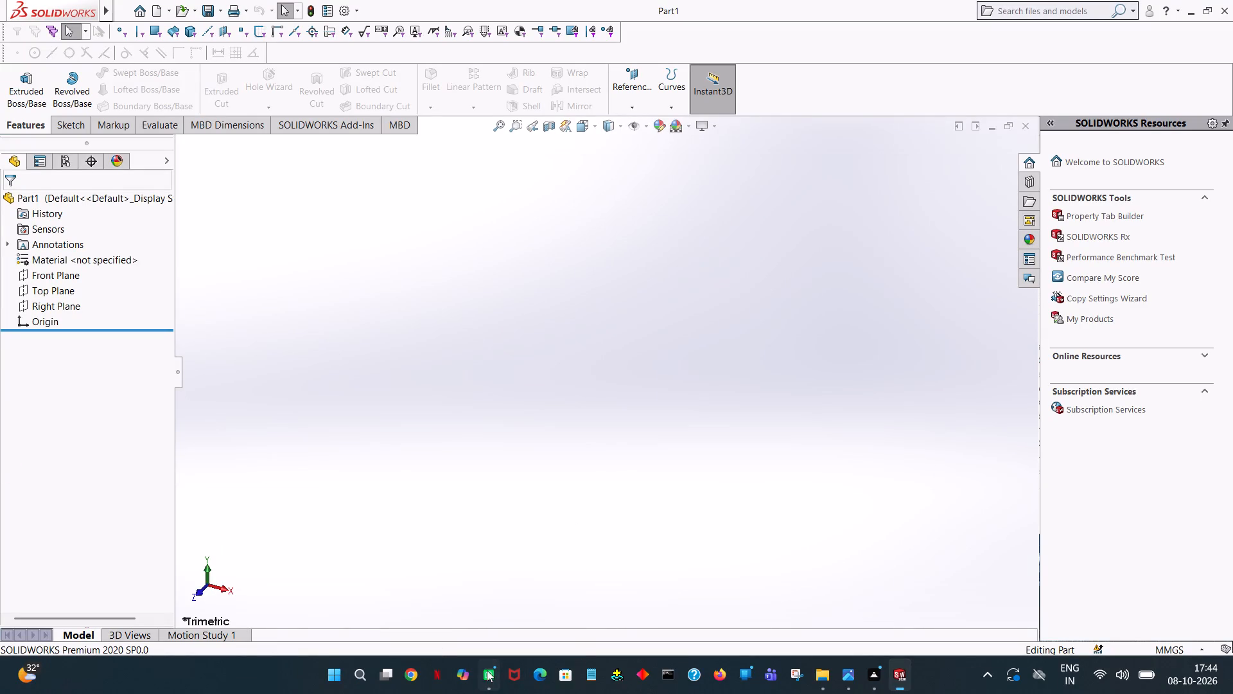
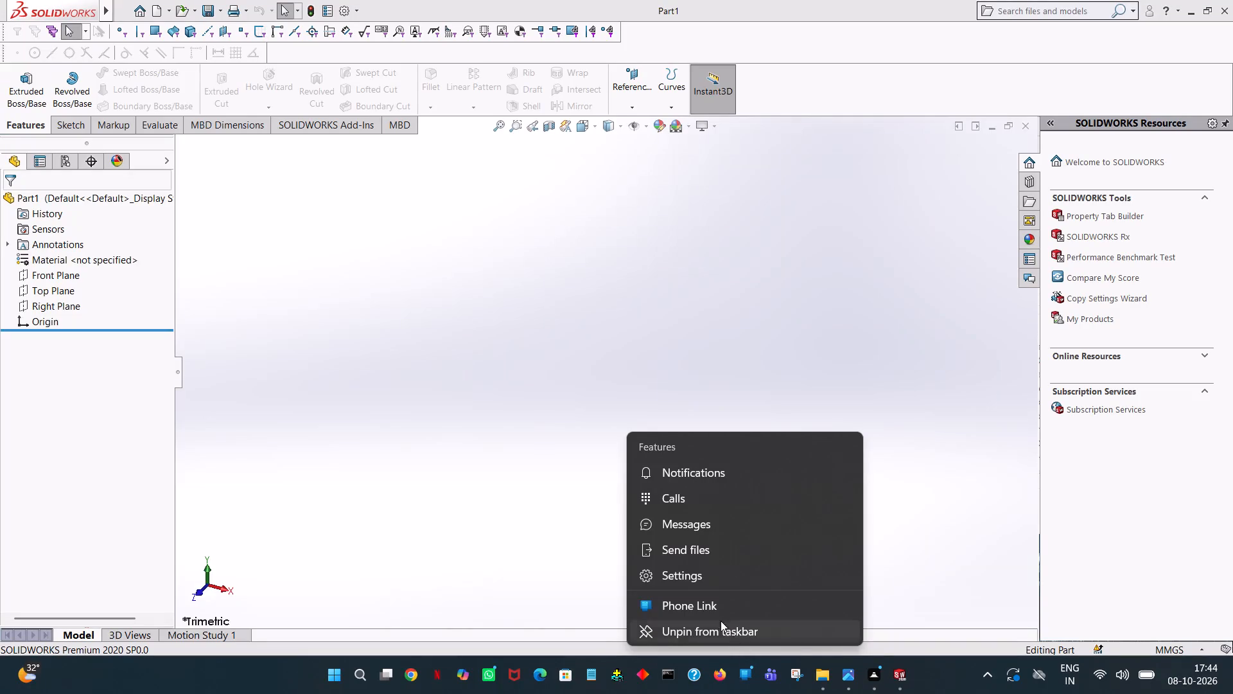
Unpin SQL Plus, OMEN Gaming Hub and Command Prompt from the taskbar.
left_click(399, 389)
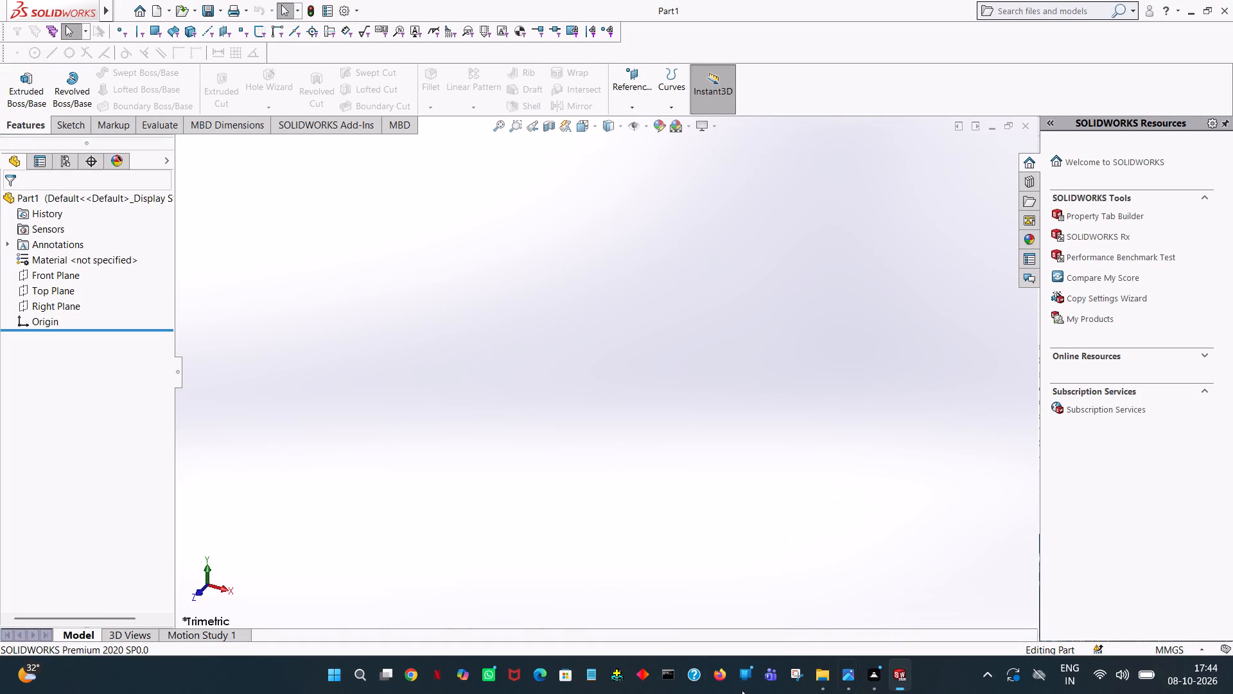
right_click(615, 670)
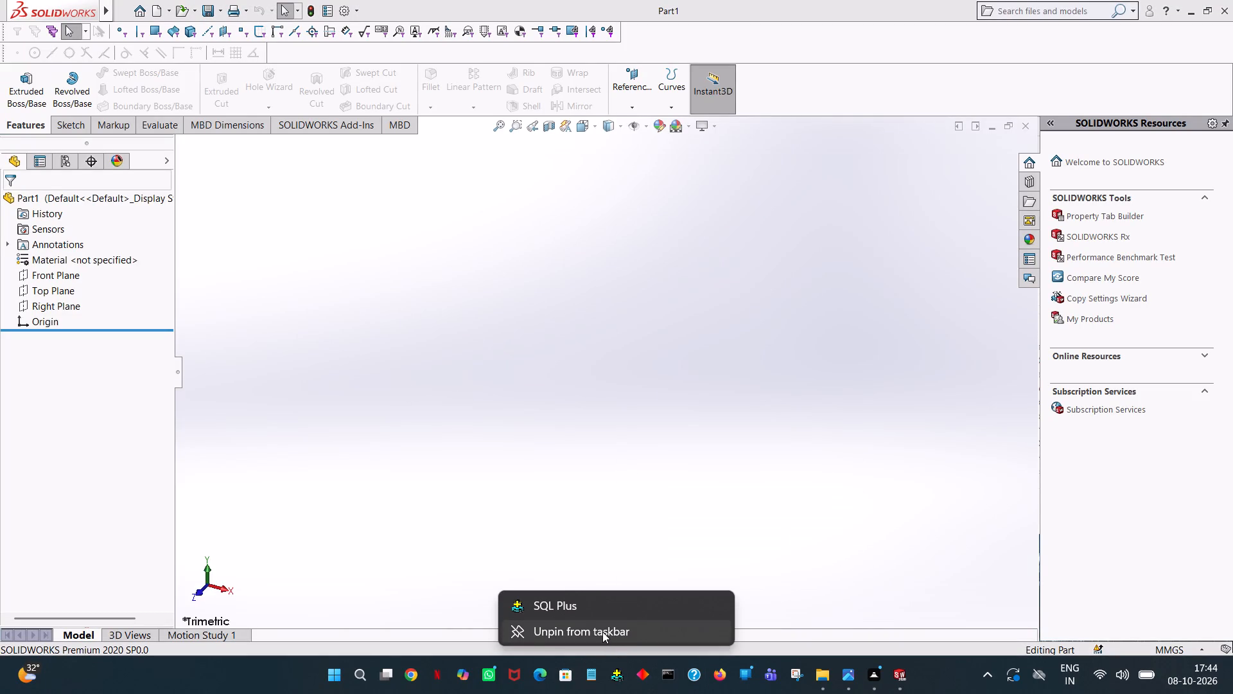
left_click(602, 632)
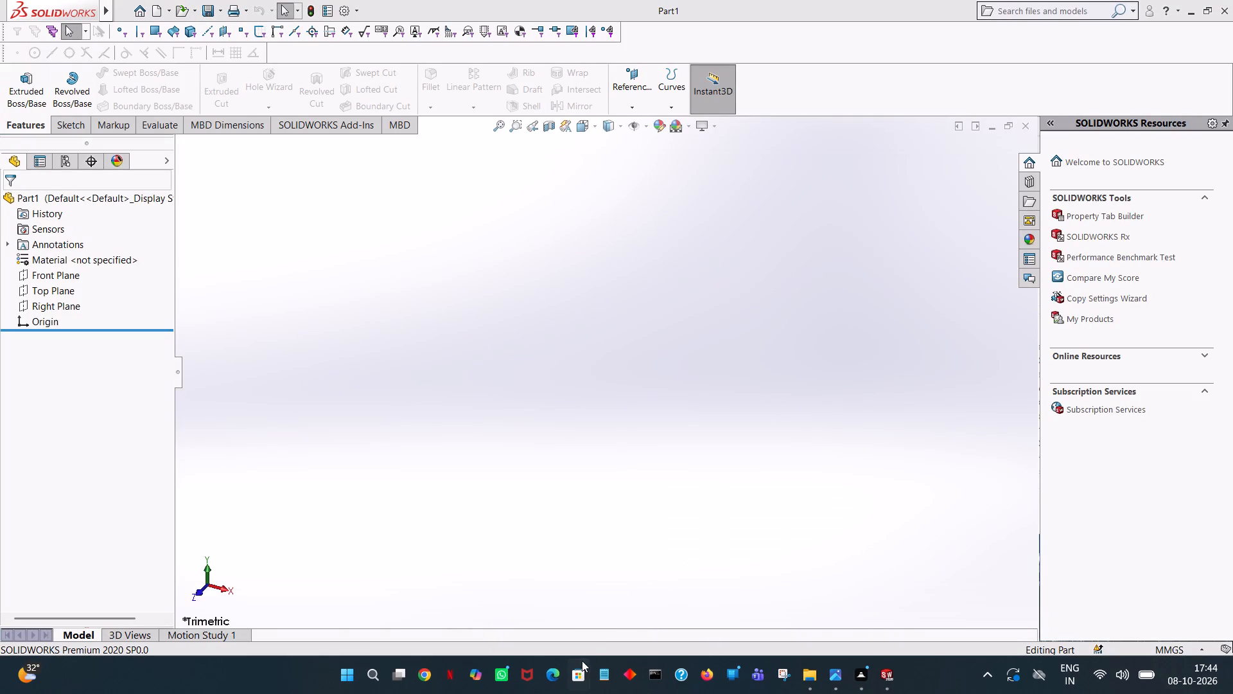
right_click(629, 671)
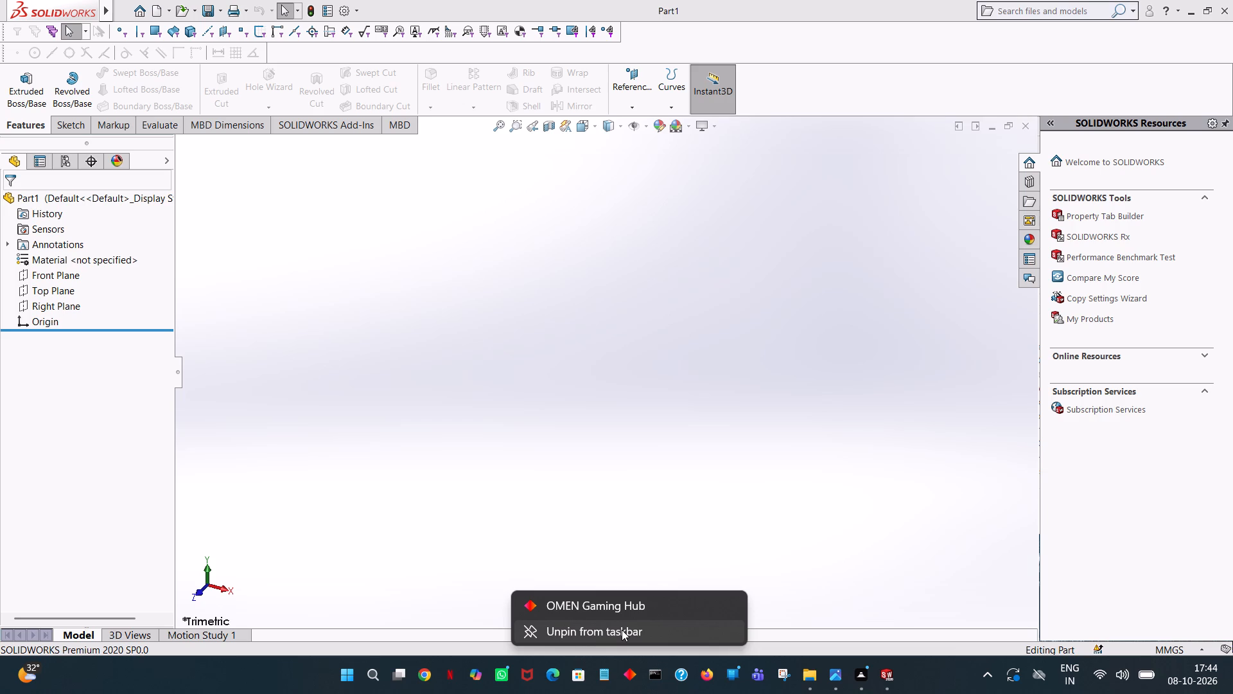
left_click(622, 630)
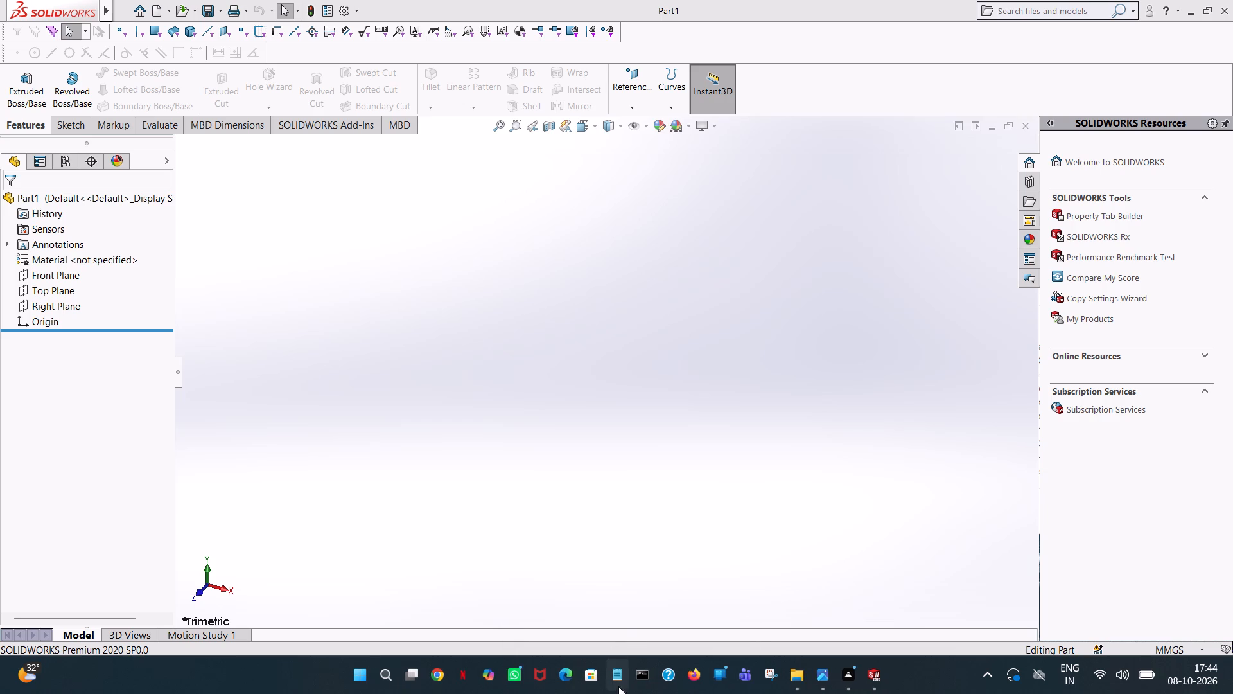
right_click(639, 674)
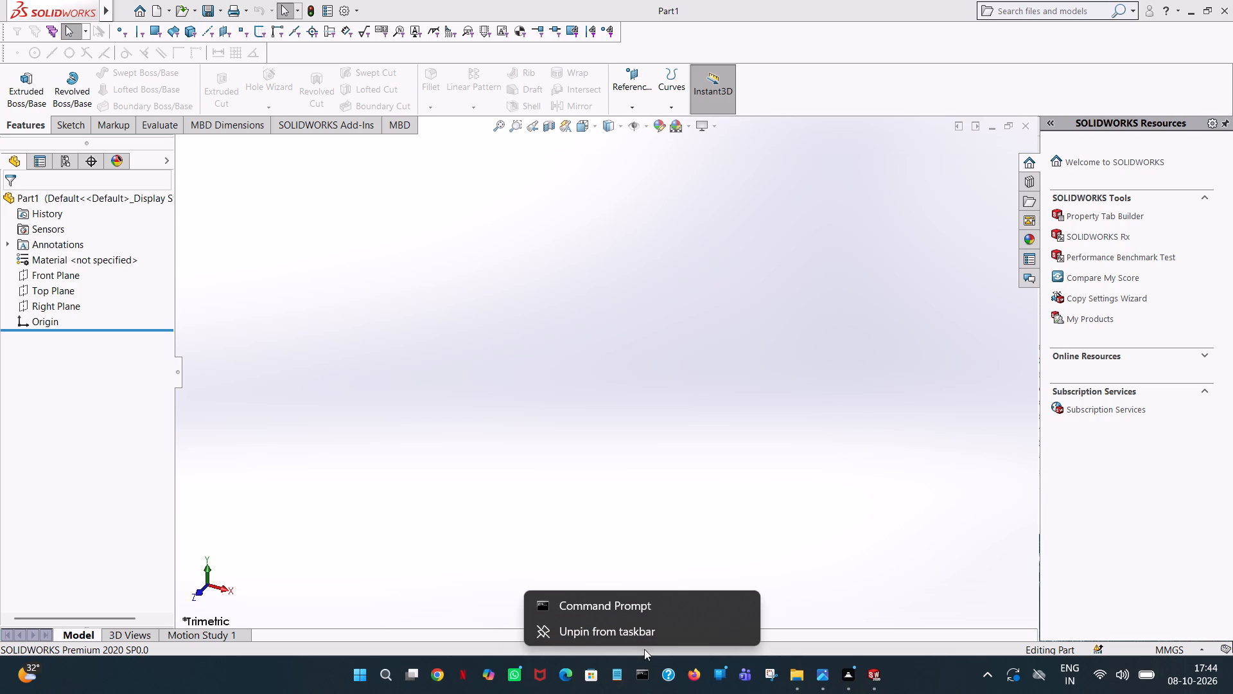
left_click(629, 628)
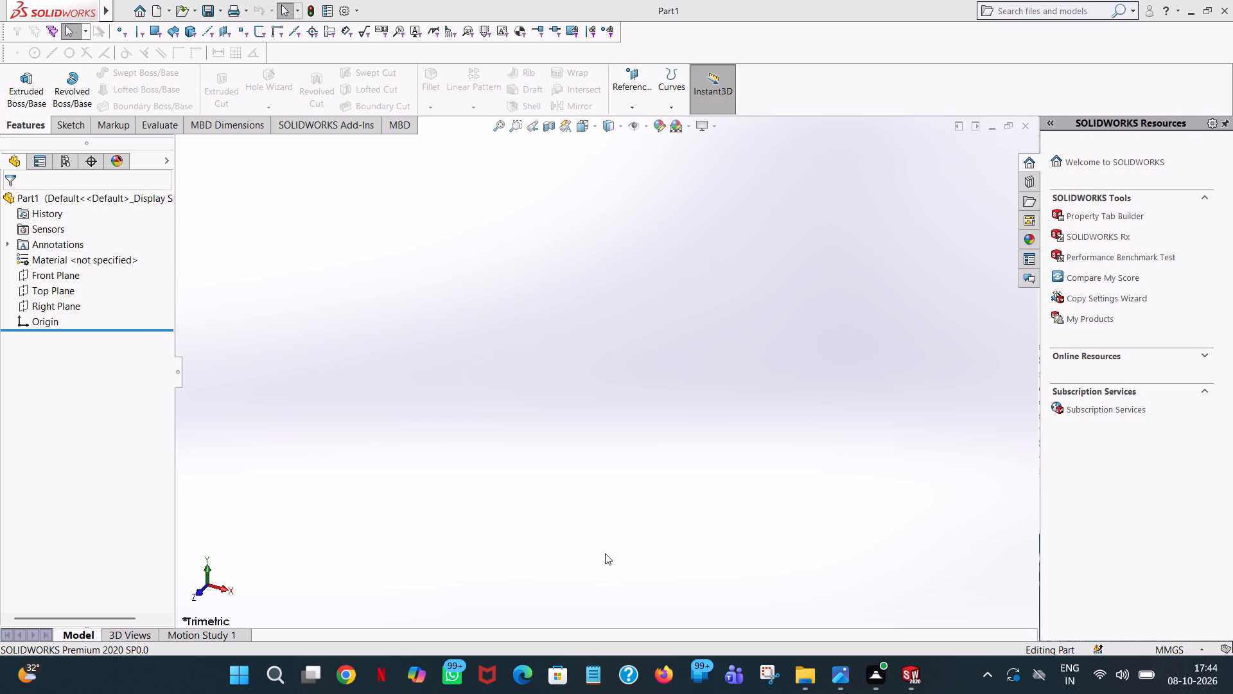
Start a sketch on the Top Plane and draw a circle of radius 16 mm centred on the origin.
left_click(39, 287)
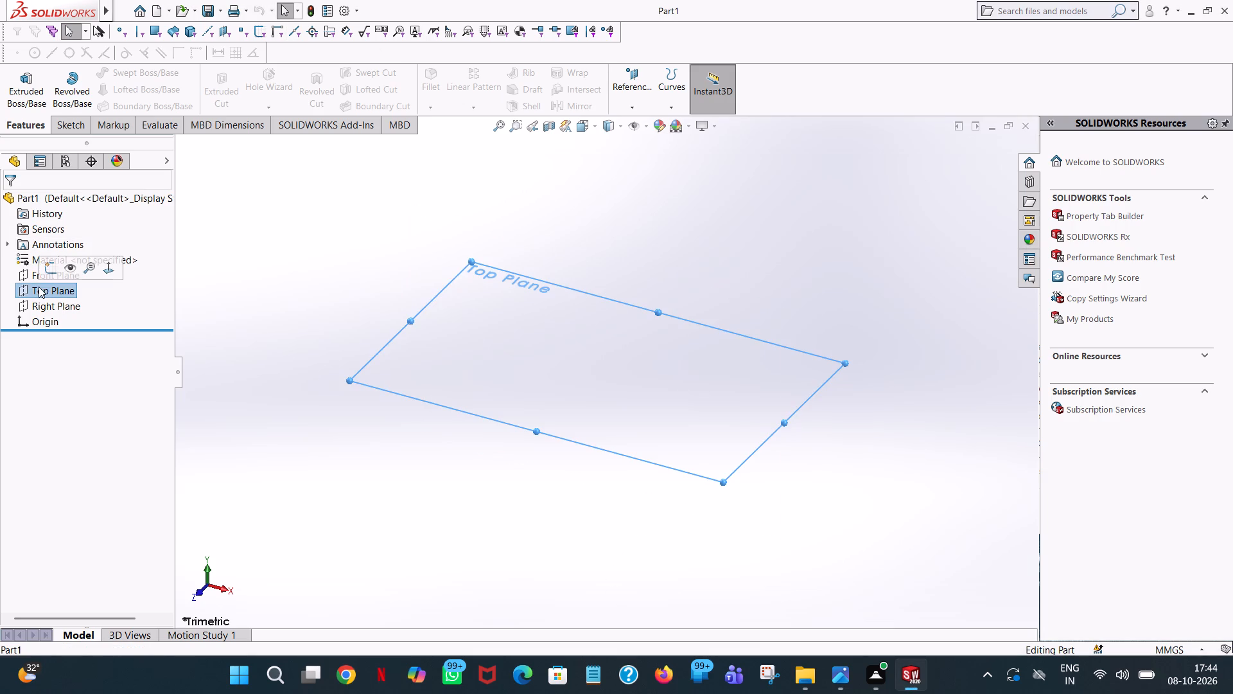
left_click(54, 267)
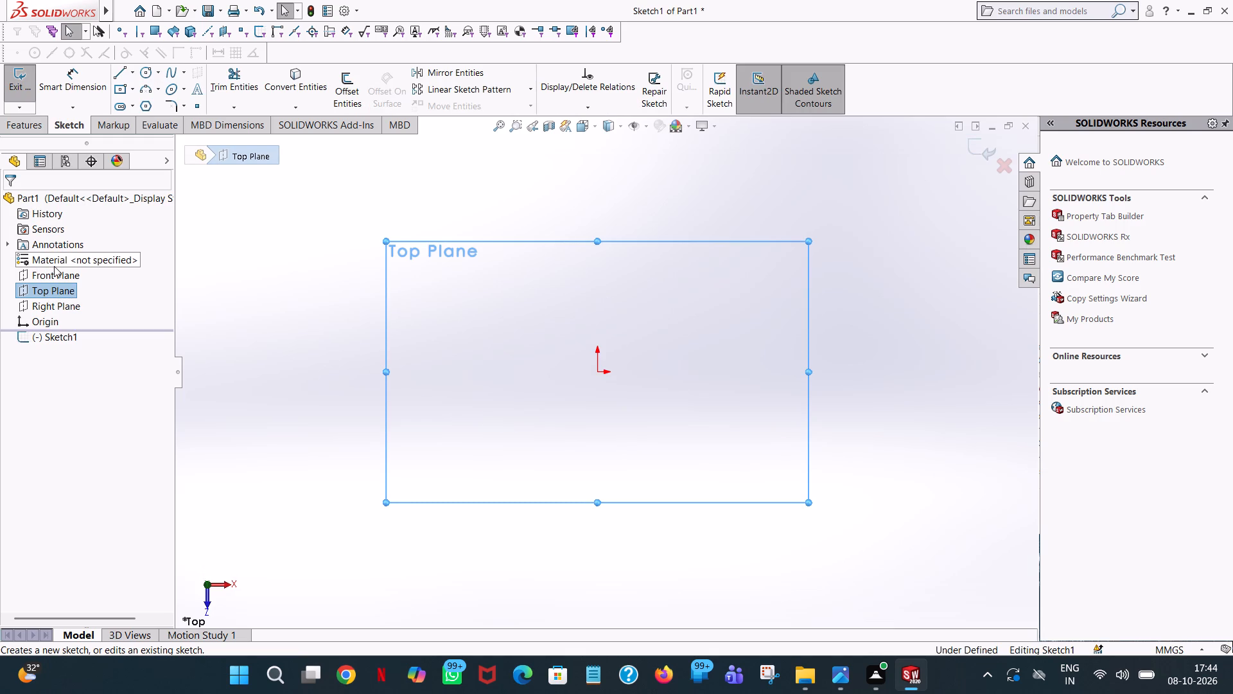
left_click(143, 76)
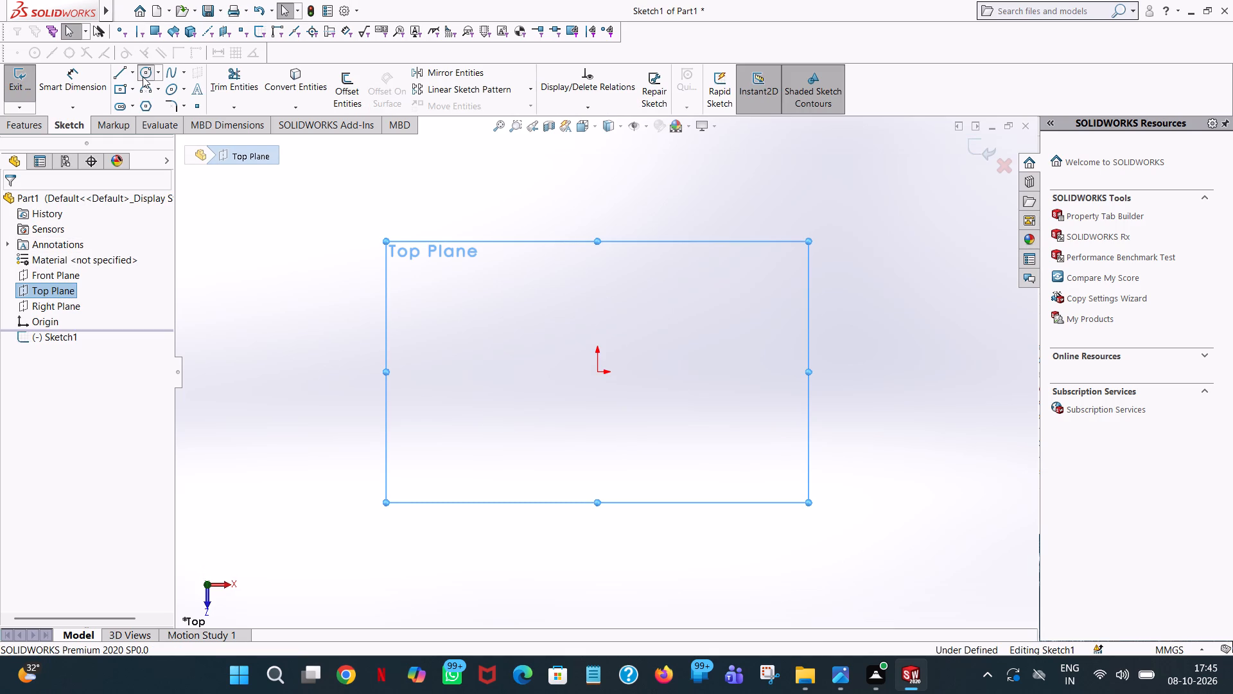
left_click(594, 372)
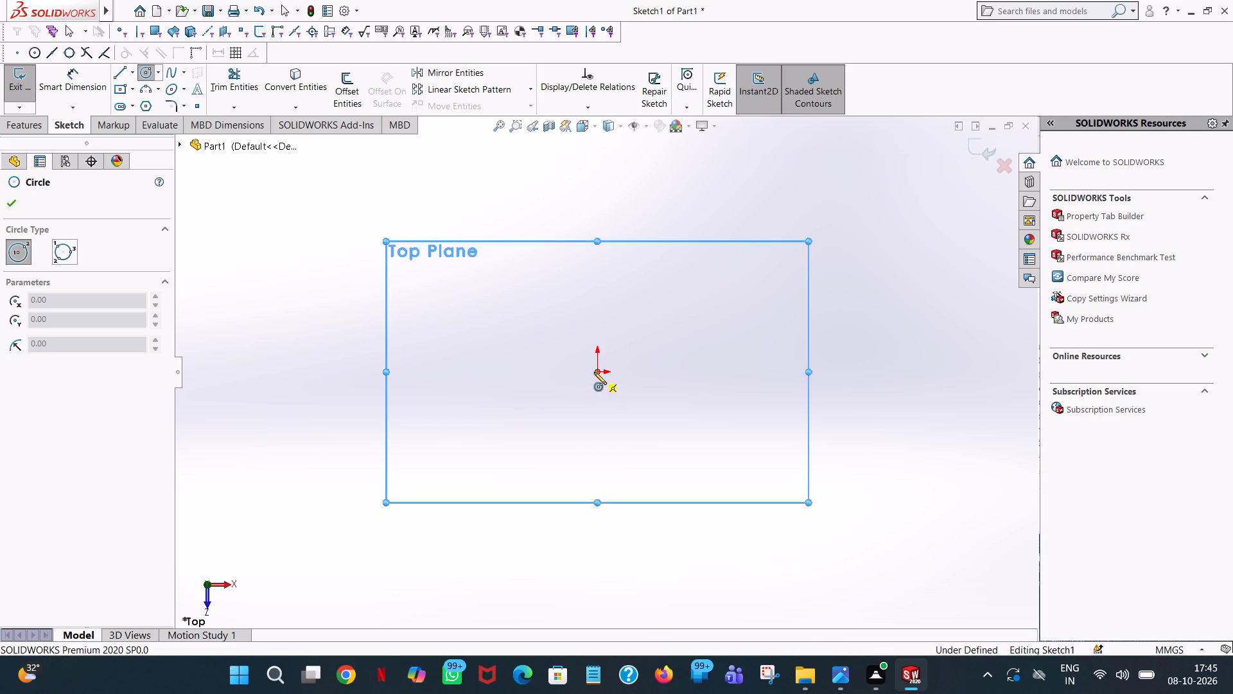
left_click(652, 350)
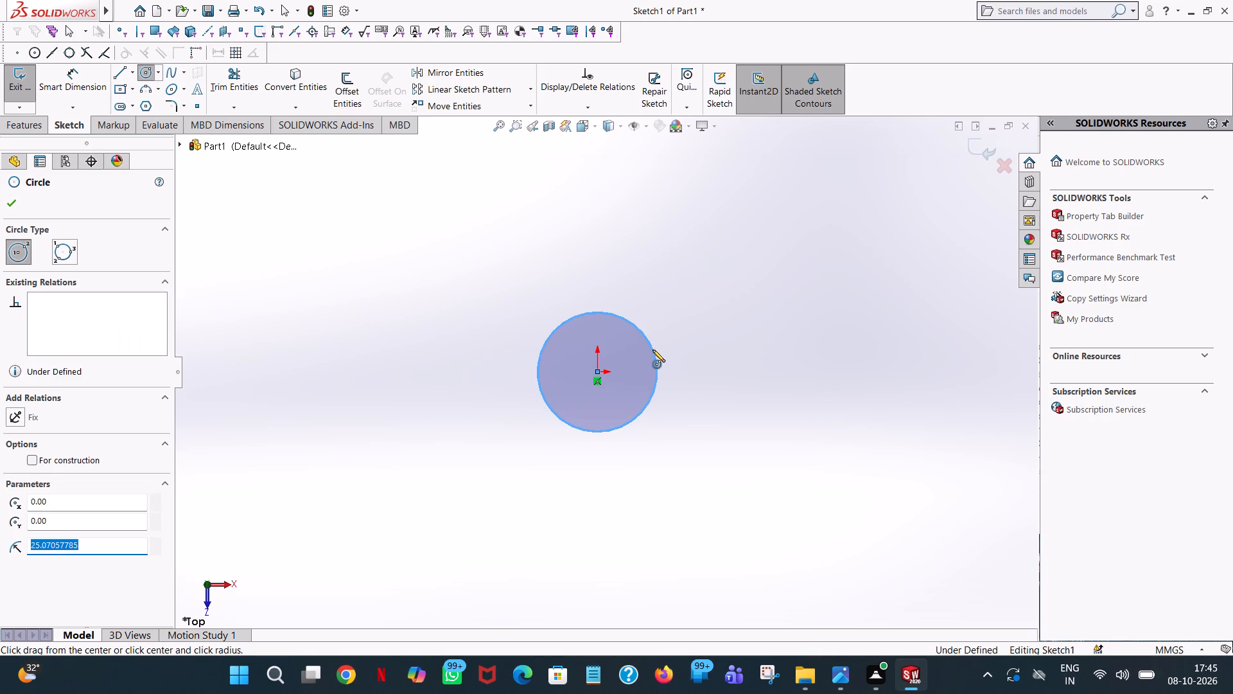
type("16")
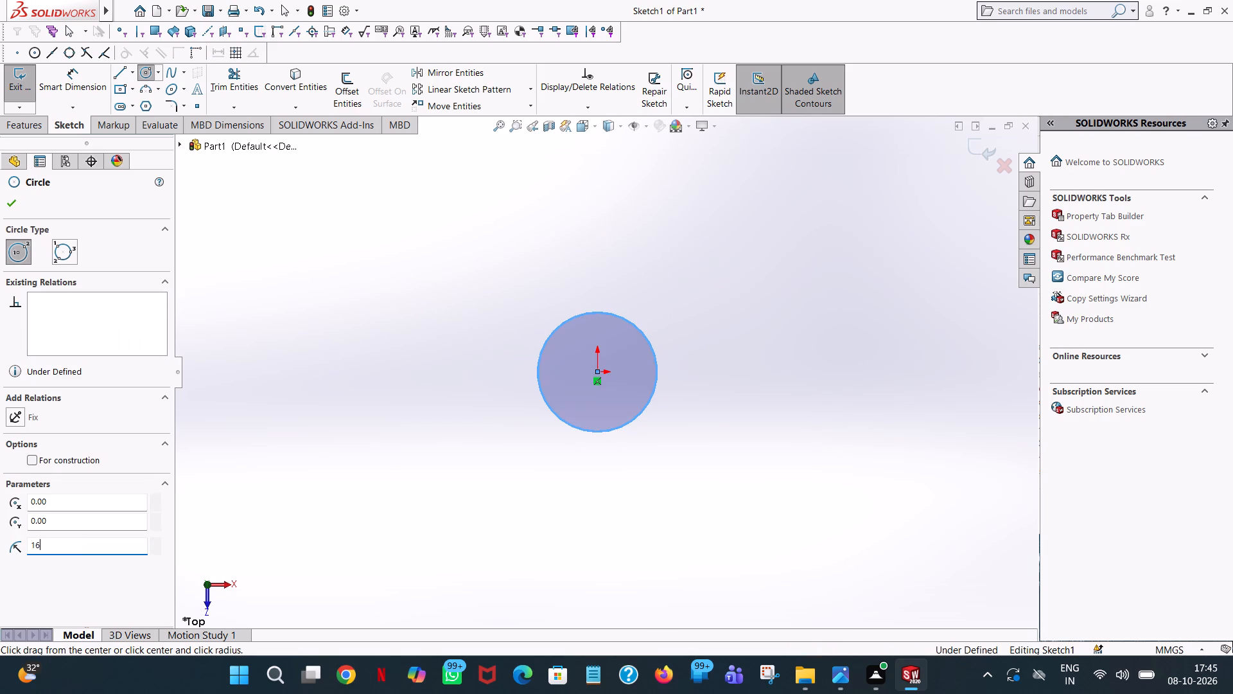
key("Return")
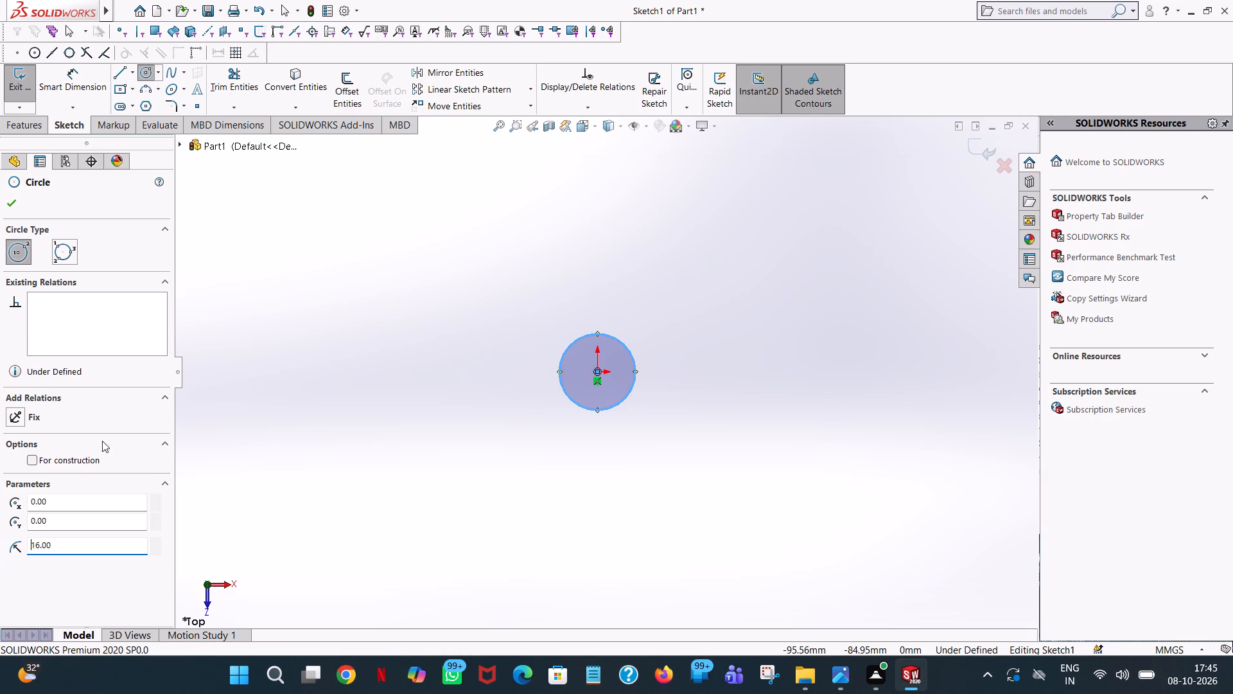
left_click(14, 206)
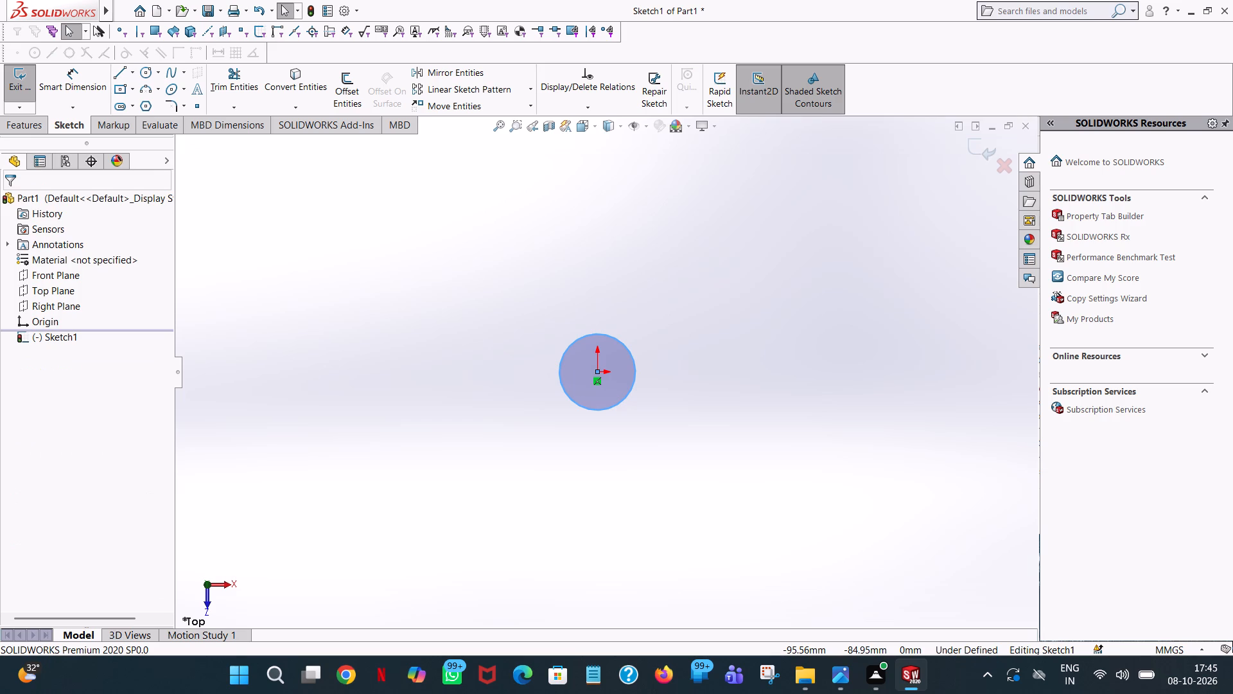
Add a 32 mm diameter dimension to the circle.
left_click(51, 80)
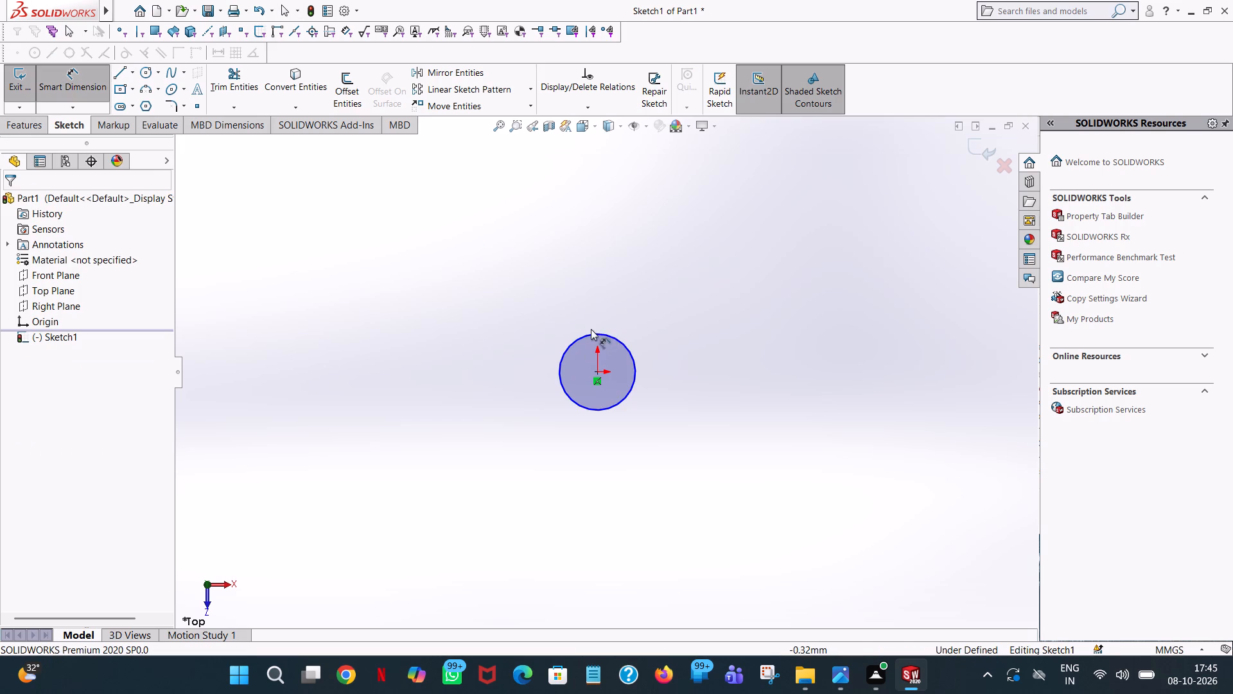
left_click(586, 333)
left_click(385, 332)
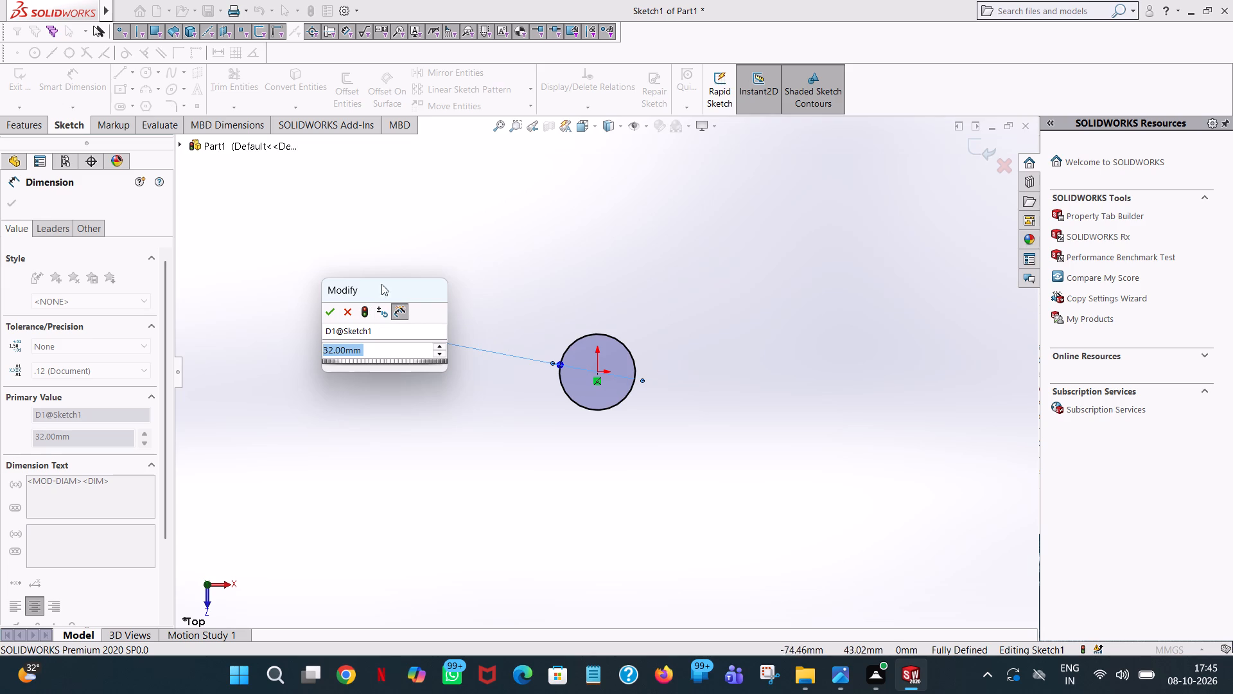
left_click(334, 316)
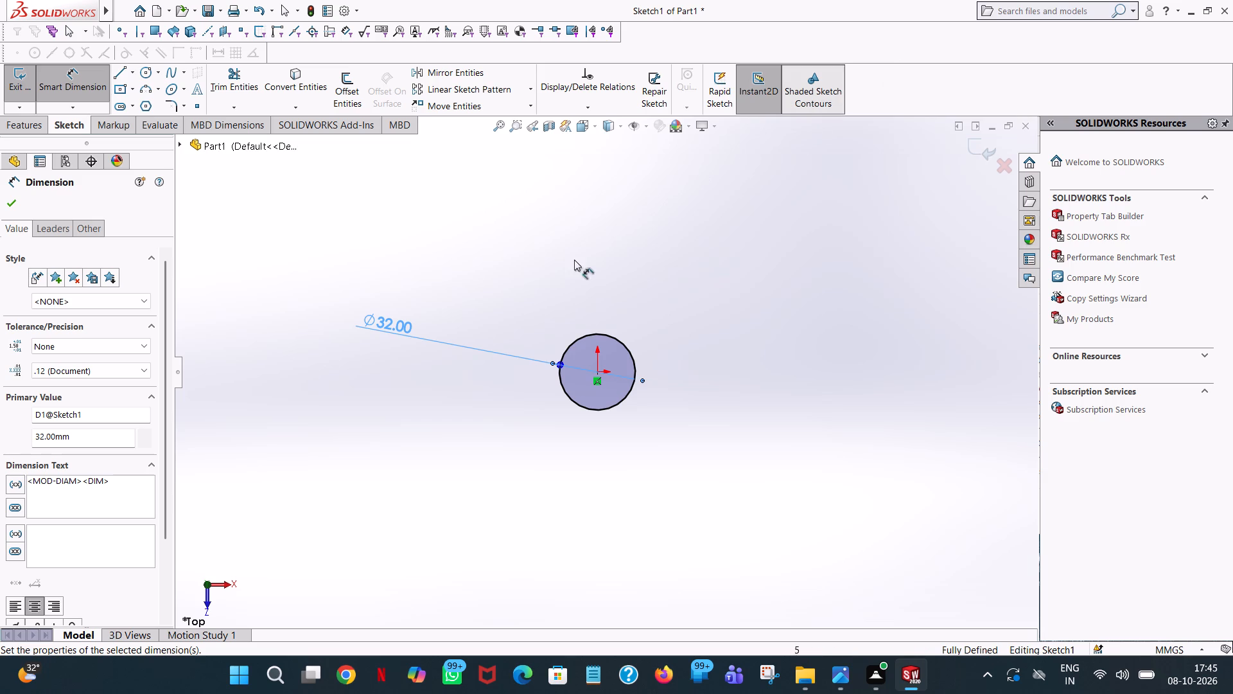
left_click(492, 260)
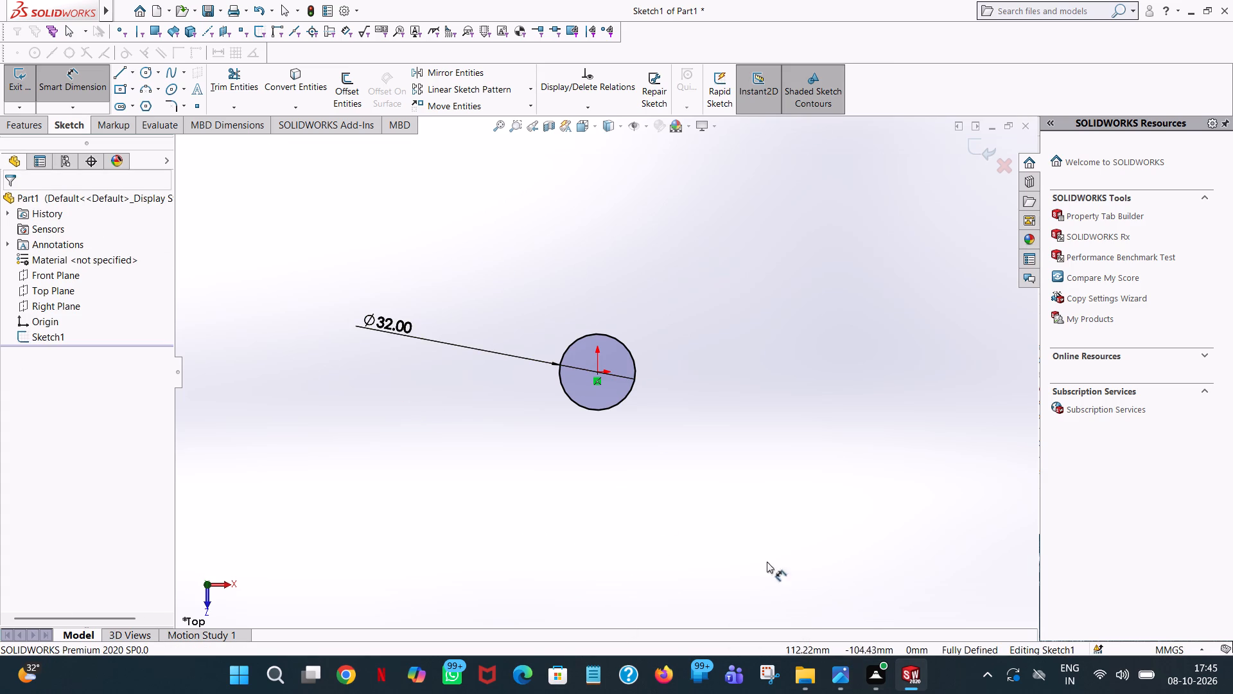
Extrude the circle as a boss 35 mm deep with the Mid Plane end condition.
scroll(605, 469, "down", 1)
left_click(30, 123)
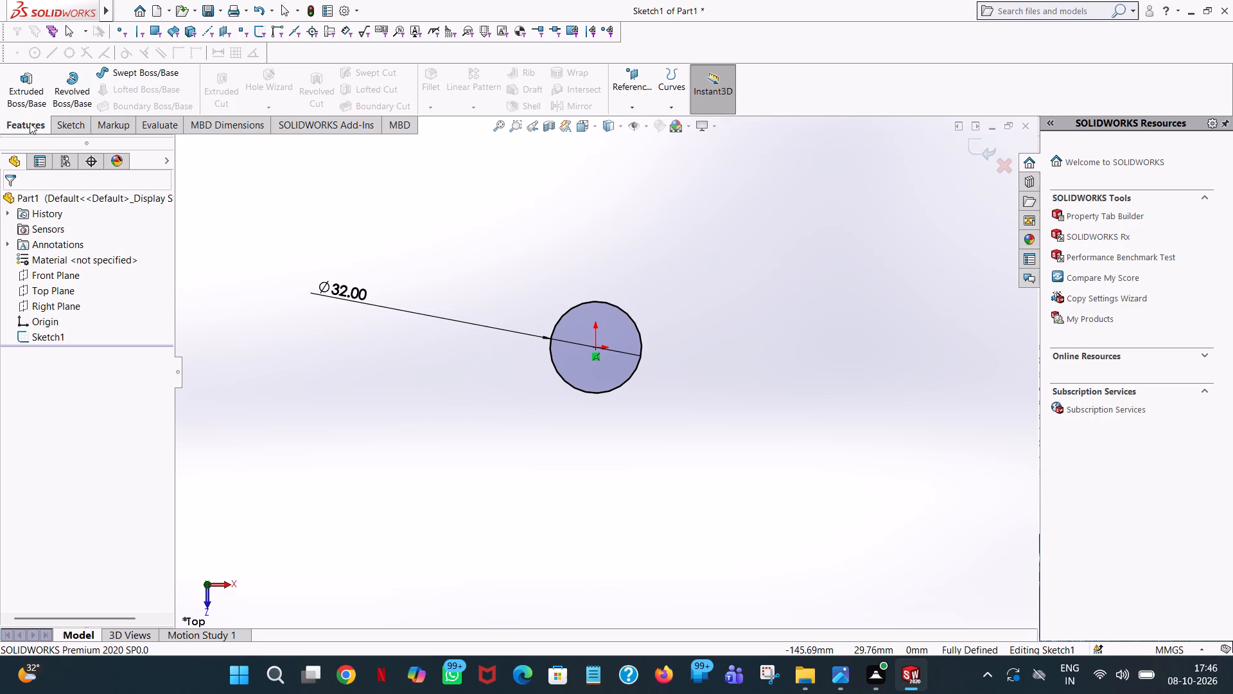
left_click(26, 86)
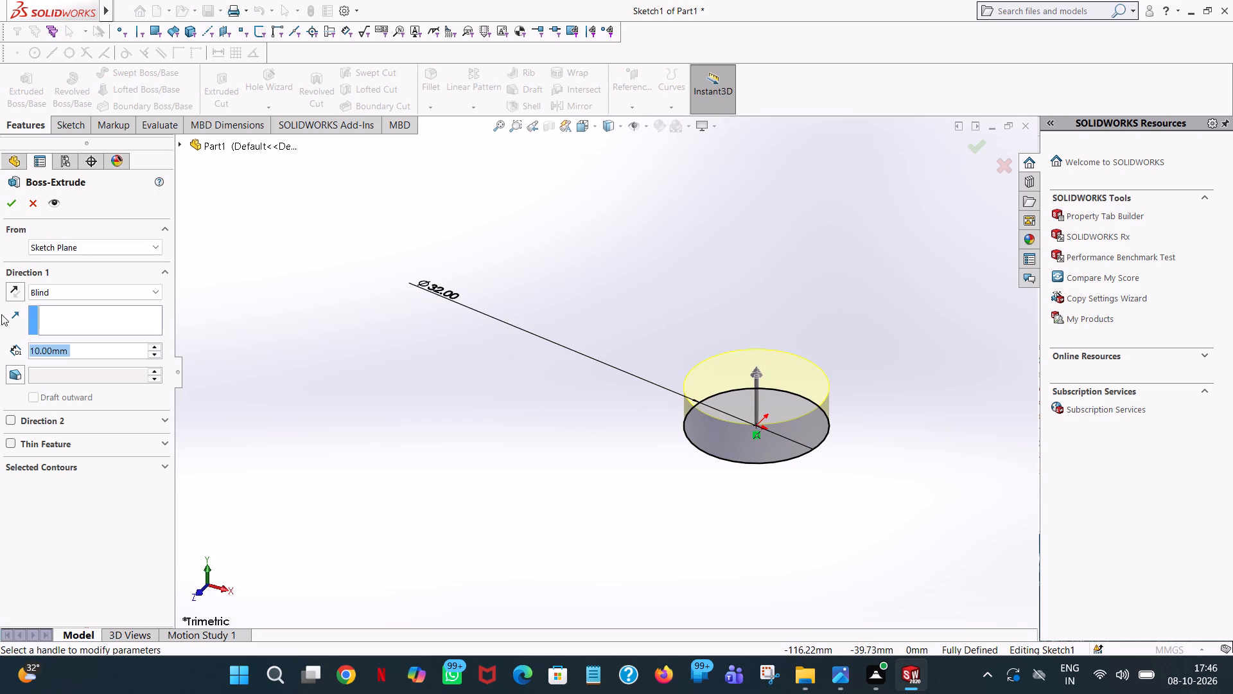
left_click(16, 296)
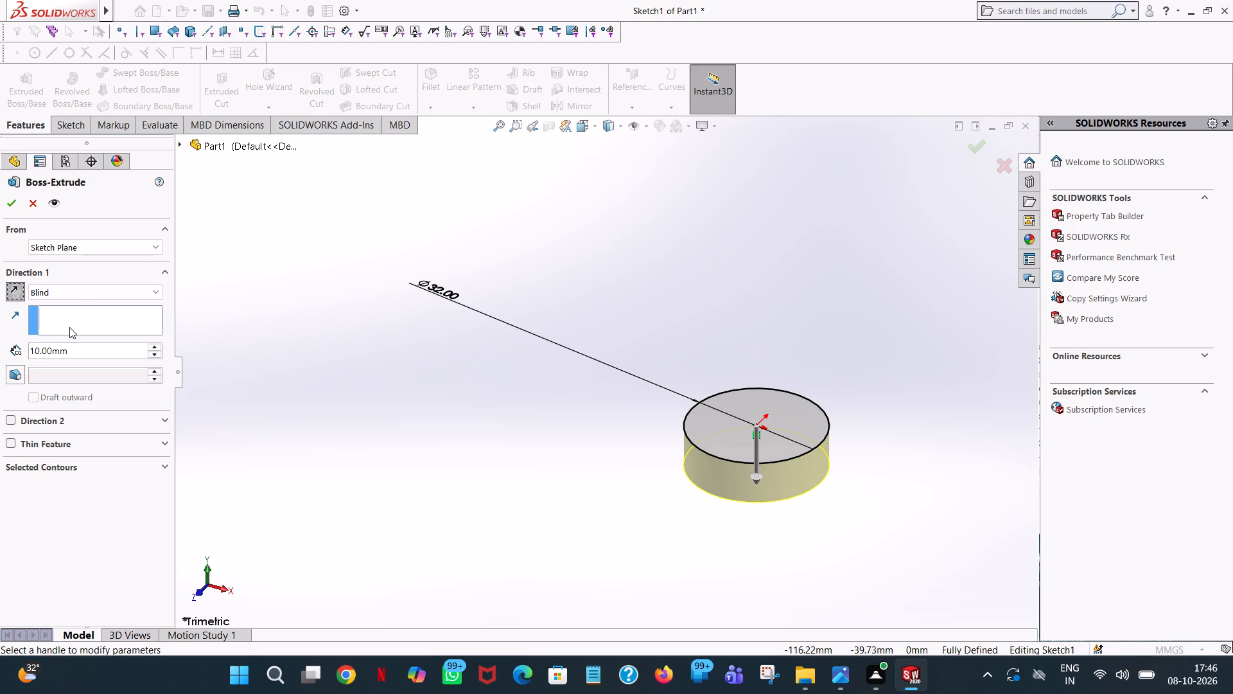
left_click(78, 301)
left_click(84, 294)
left_click(71, 363)
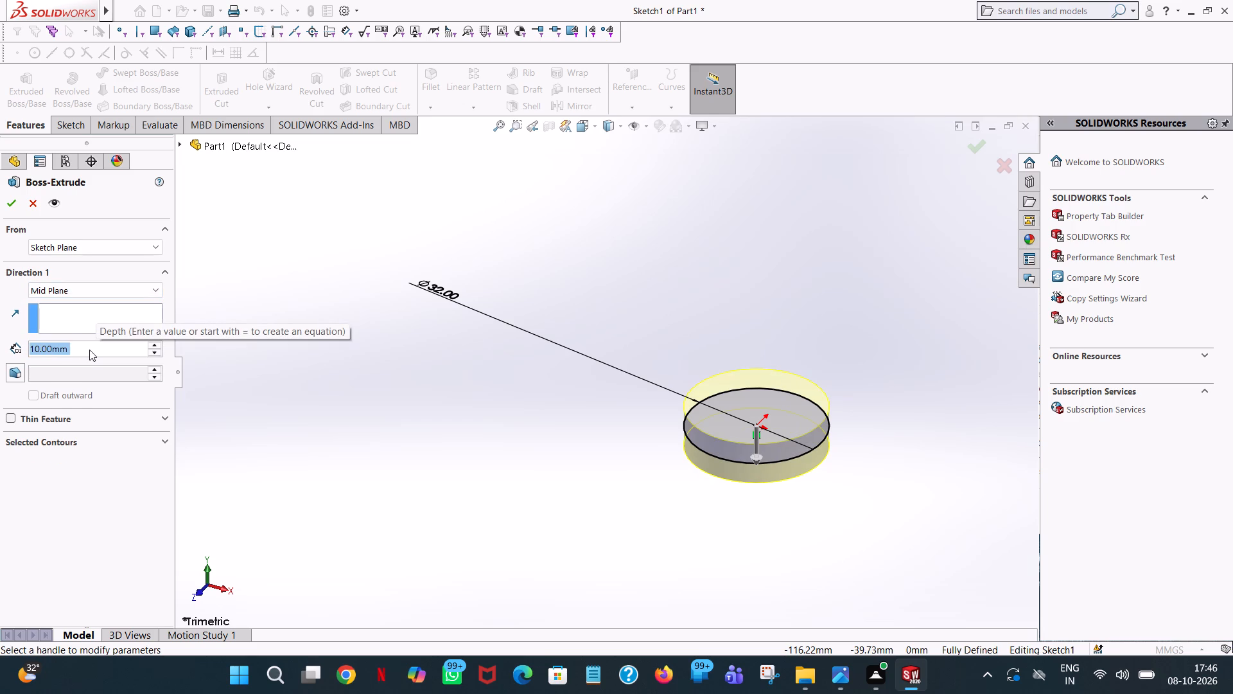
type("35")
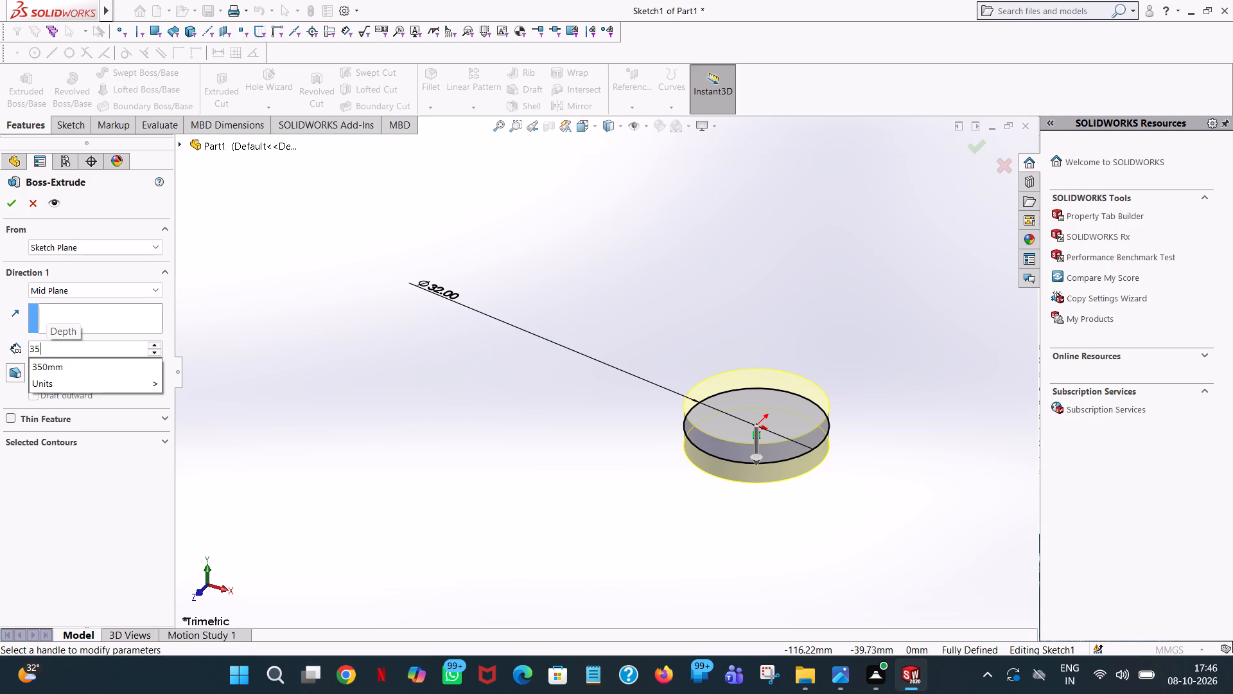
left_click(317, 247)
left_click(12, 211)
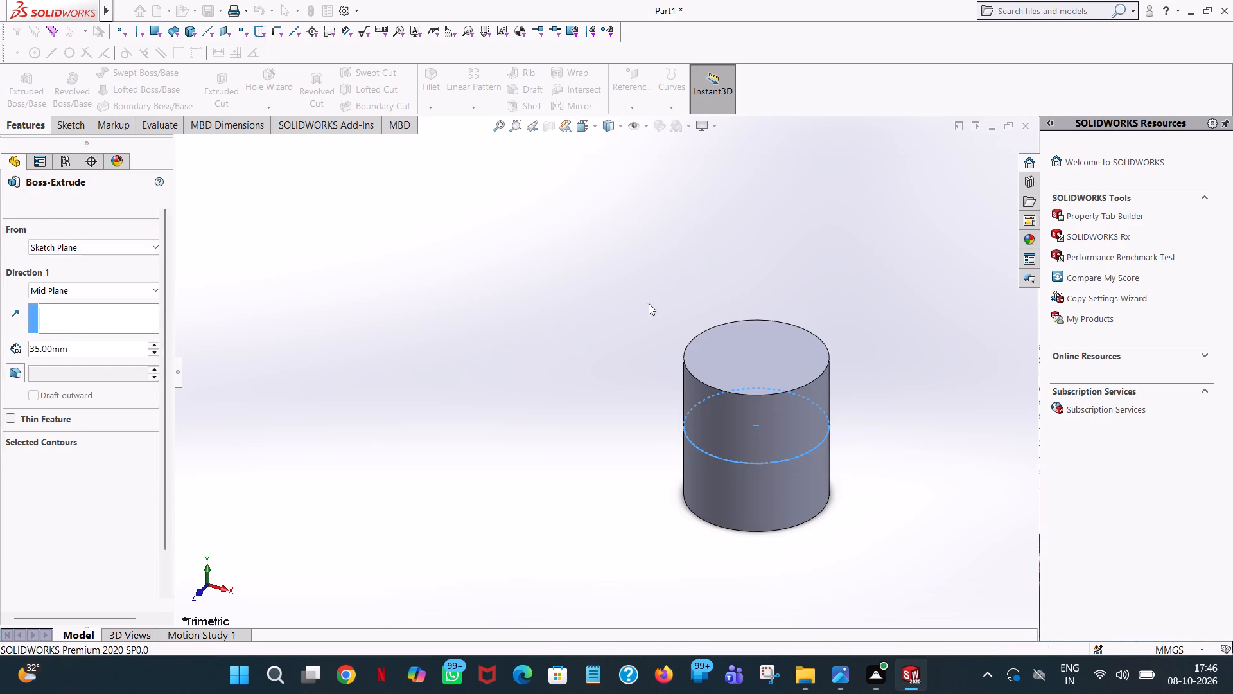
Start an extruded cut on the cylinder's top face and sketch an origin-centred circle with radius 17/2 mm.
left_click(526, 323)
middle_click_drag(526, 323, 505, 330)
scroll(526, 323, "down", 1)
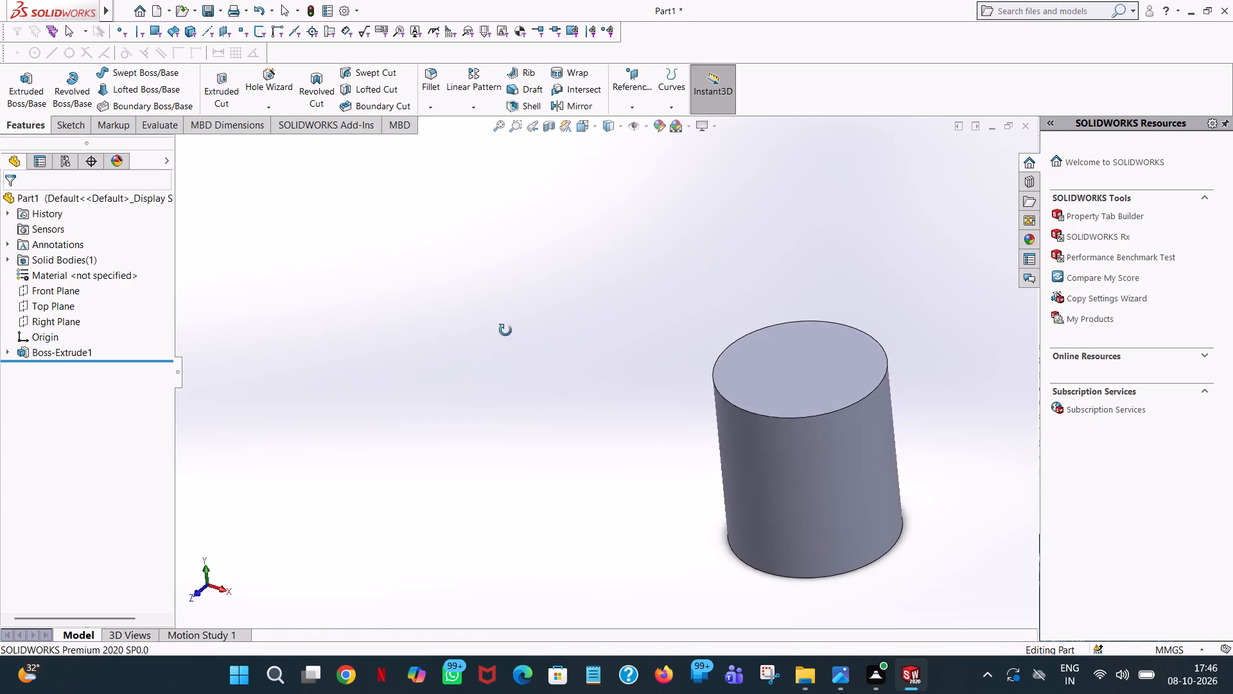
middle_click_drag(505, 330, 551, 460)
scroll(545, 425, "down", 1)
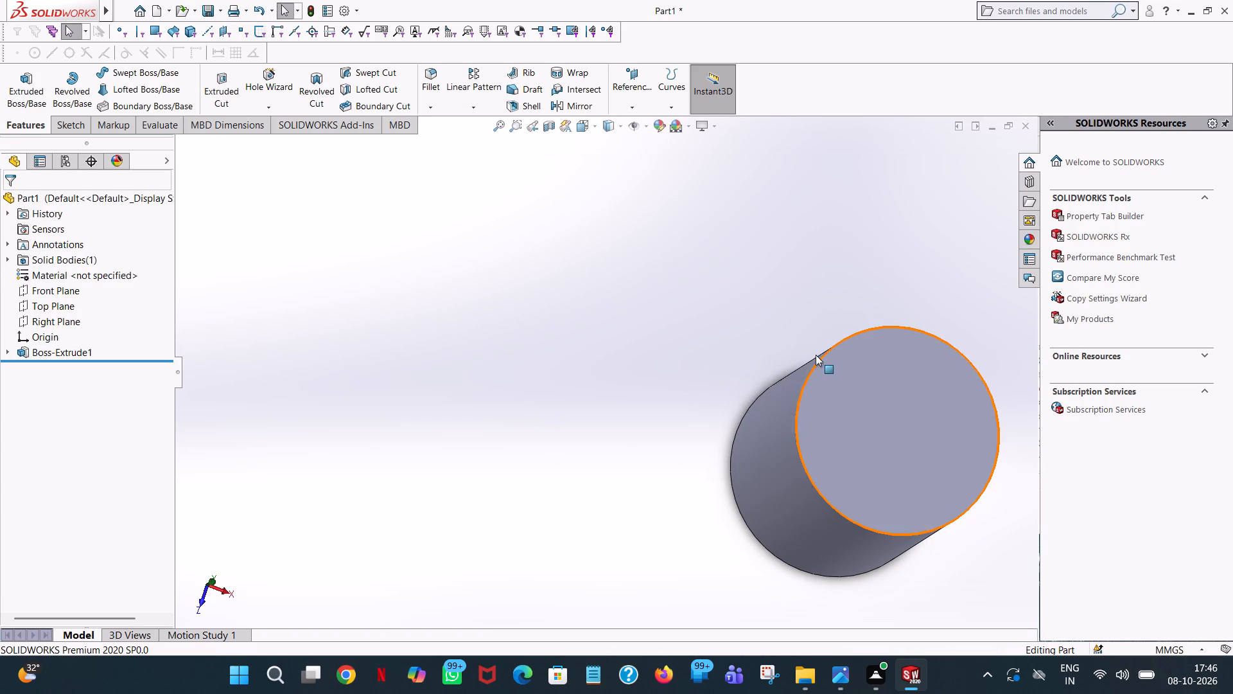
middle_click_drag(775, 371, 496, 365, "ctrl")
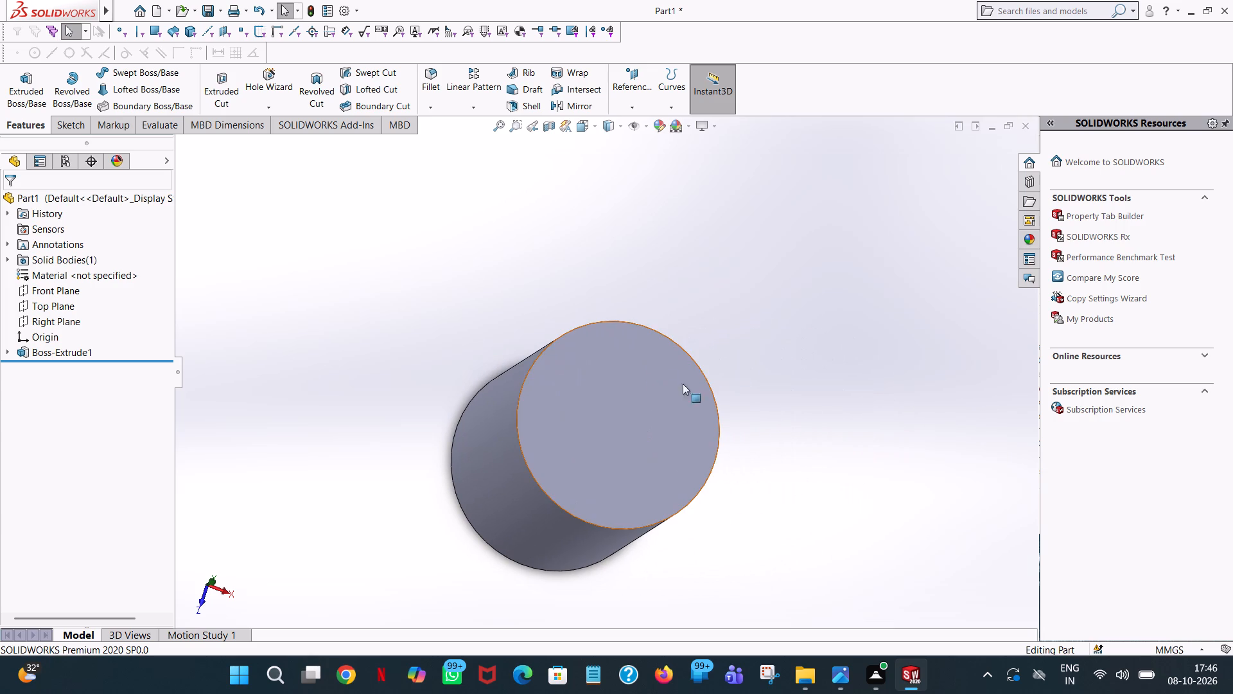
middle_click_drag(769, 392, 737, 413)
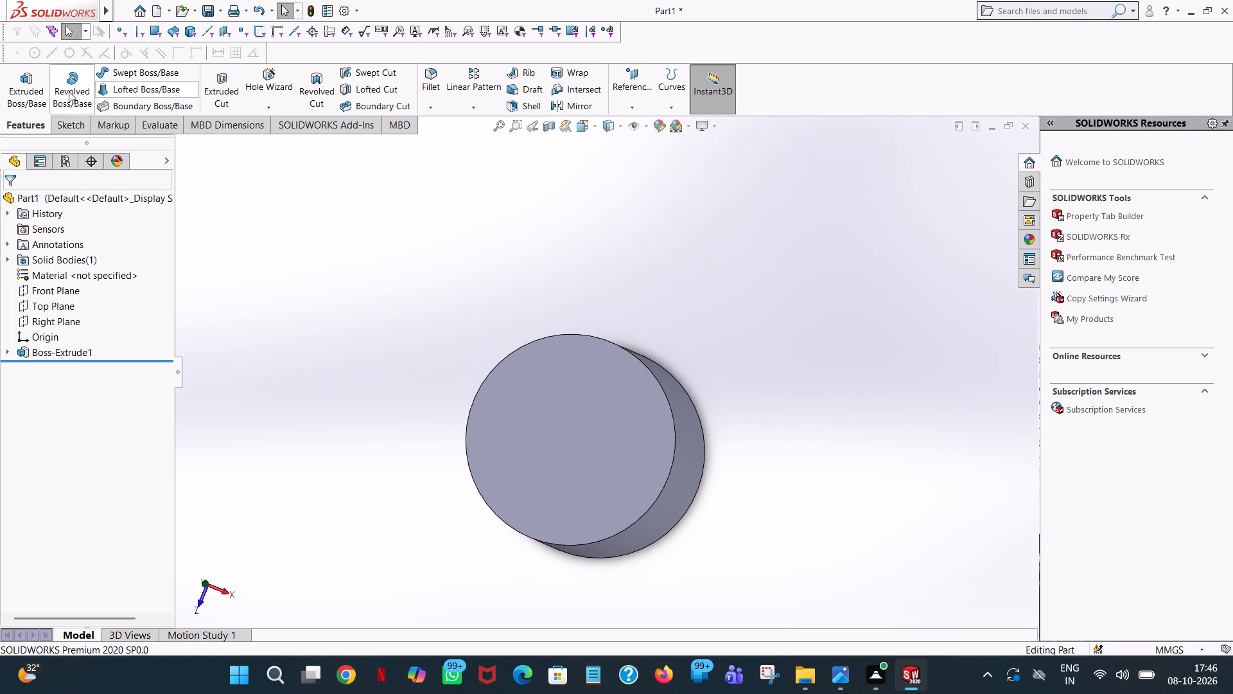
left_click(213, 80)
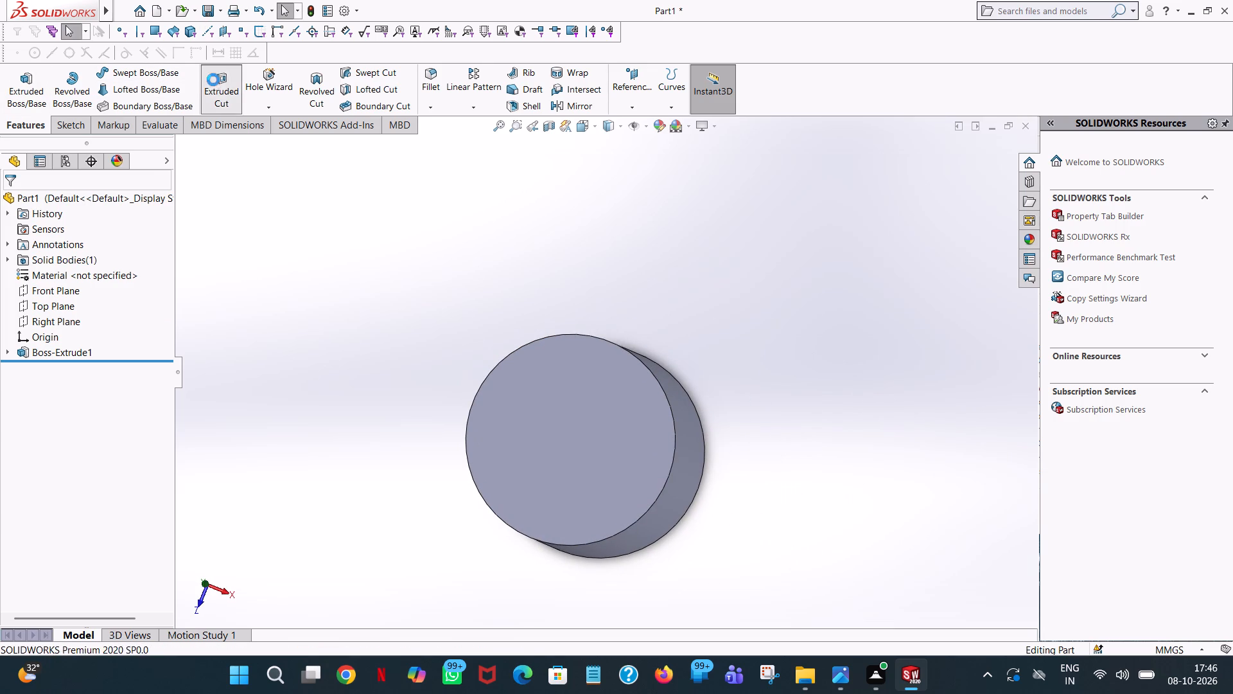
left_click(599, 404)
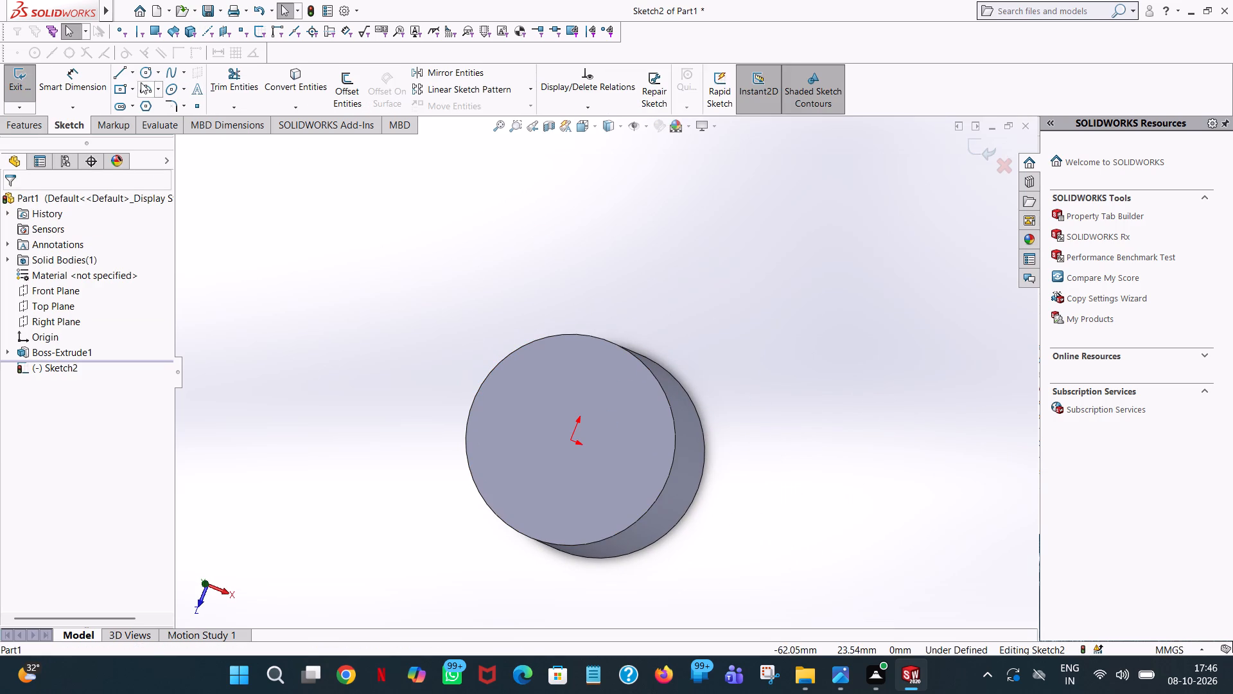
left_click(139, 73)
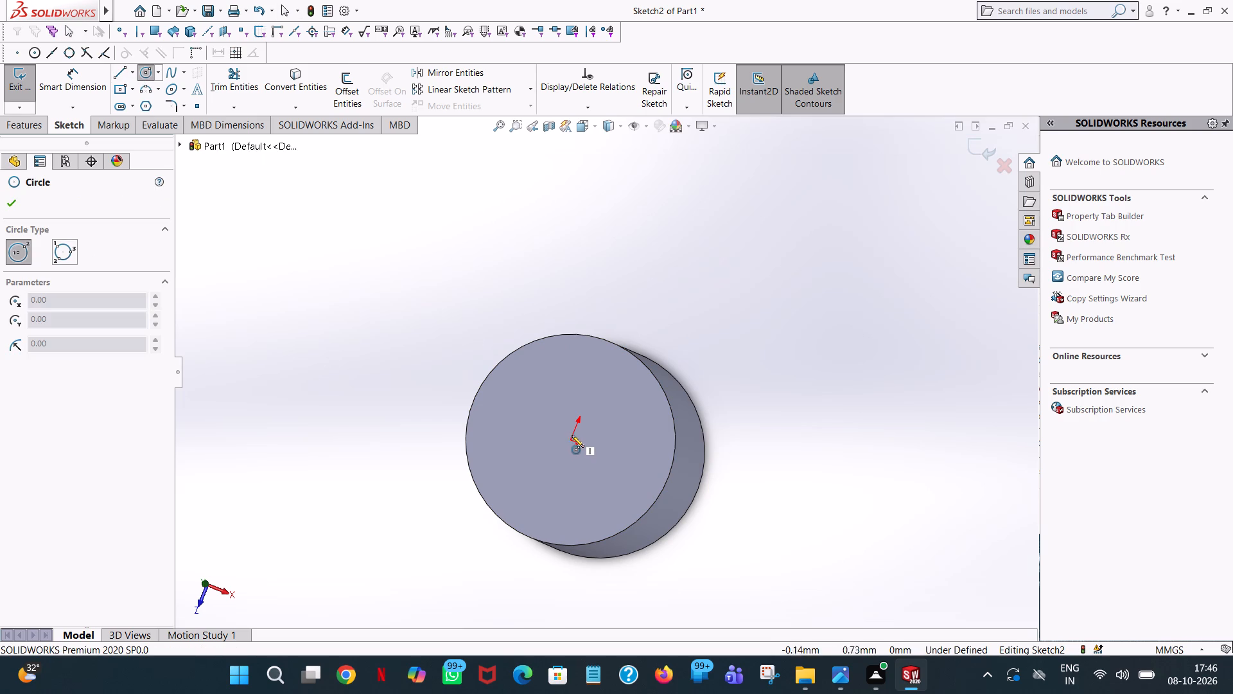
left_click(572, 438)
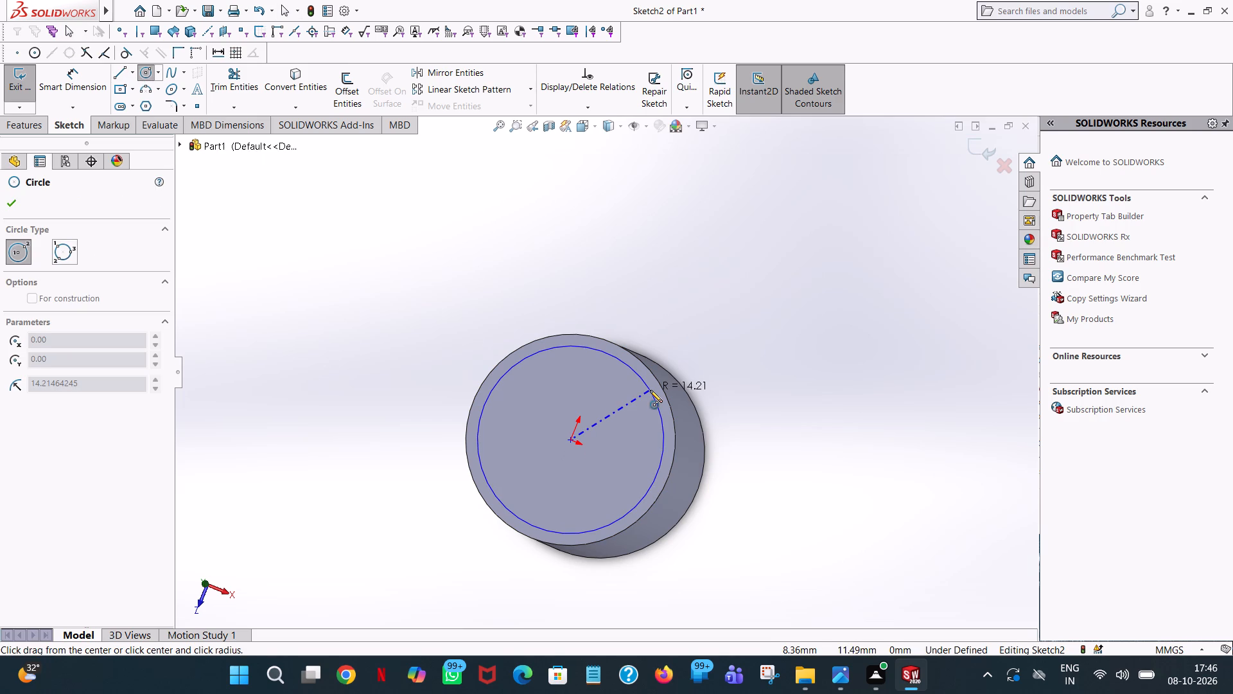
left_click(650, 390)
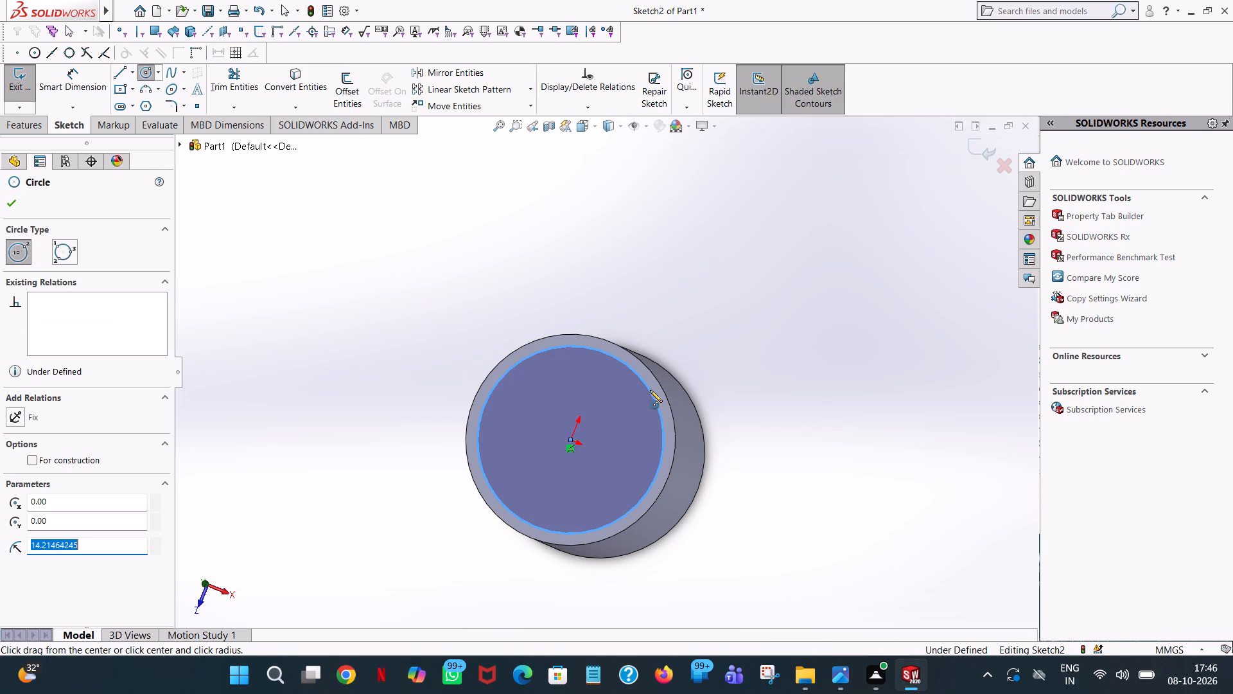
type("17/2")
key("Return")
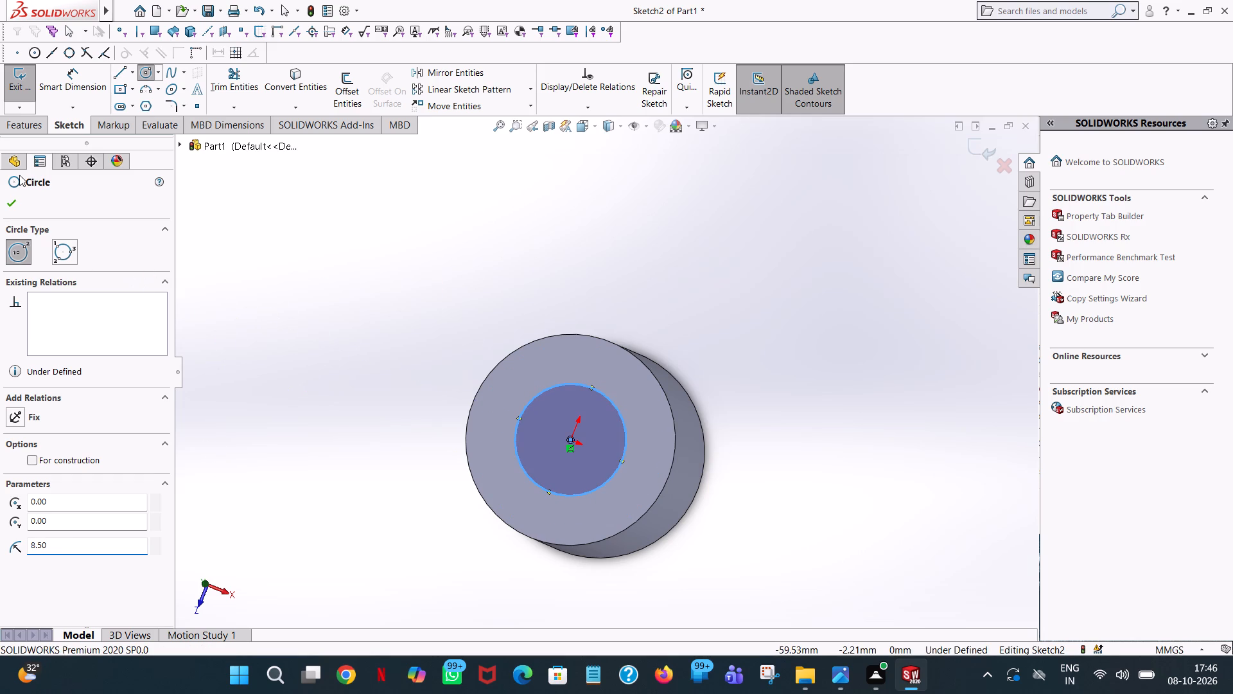
Extrude-cut the 17 mm circle through the cylinder to a blind depth of 57 mm.
left_click(8, 210)
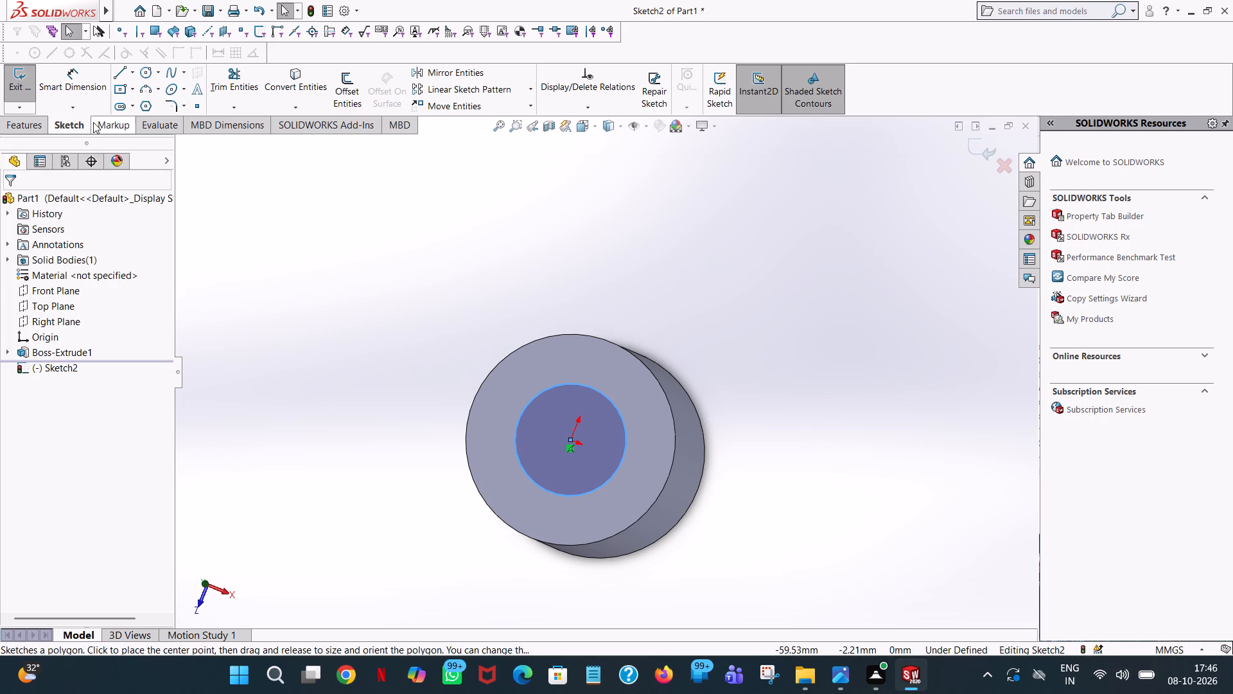
left_click(27, 125)
left_click(236, 85)
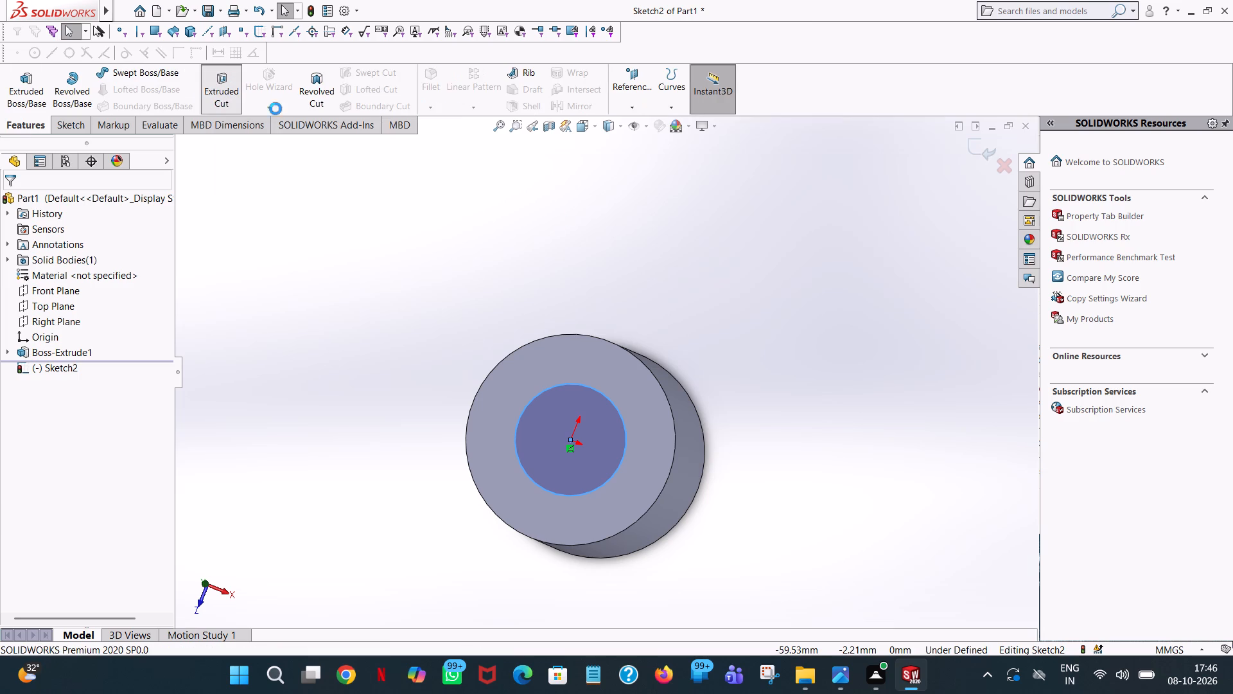
middle_click_drag(804, 319, 628, 328)
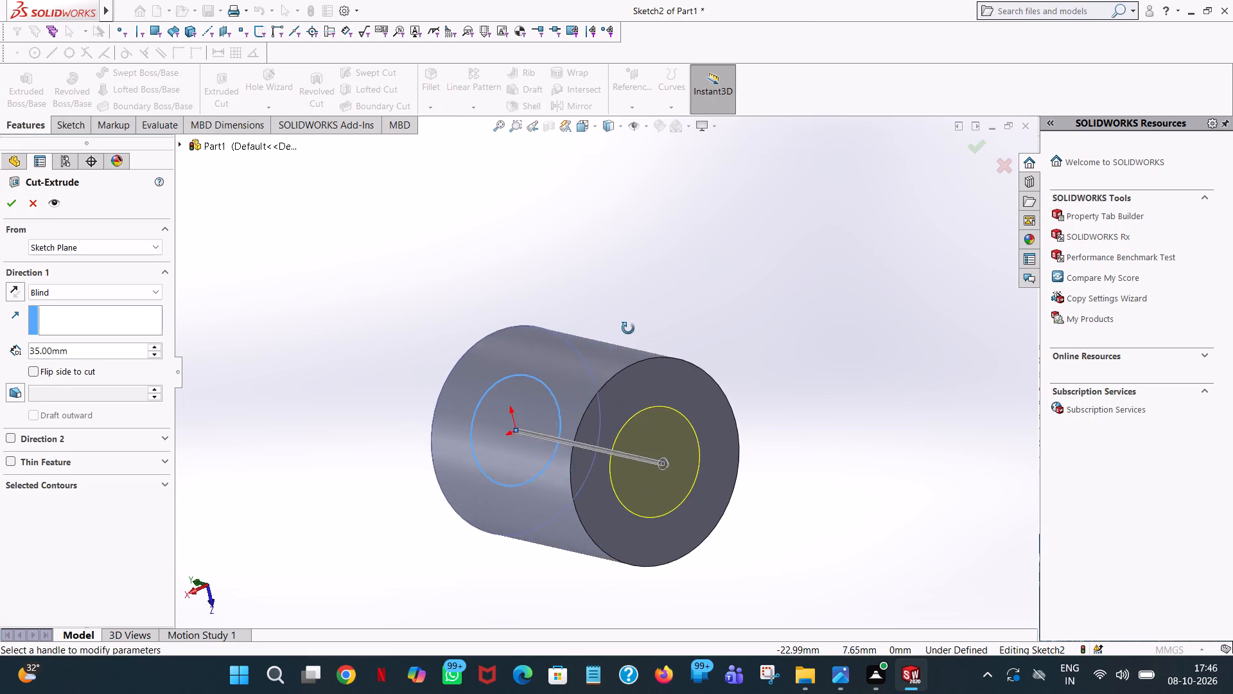
middle_click_drag(628, 328, 665, 370)
scroll(679, 330, "up", 2)
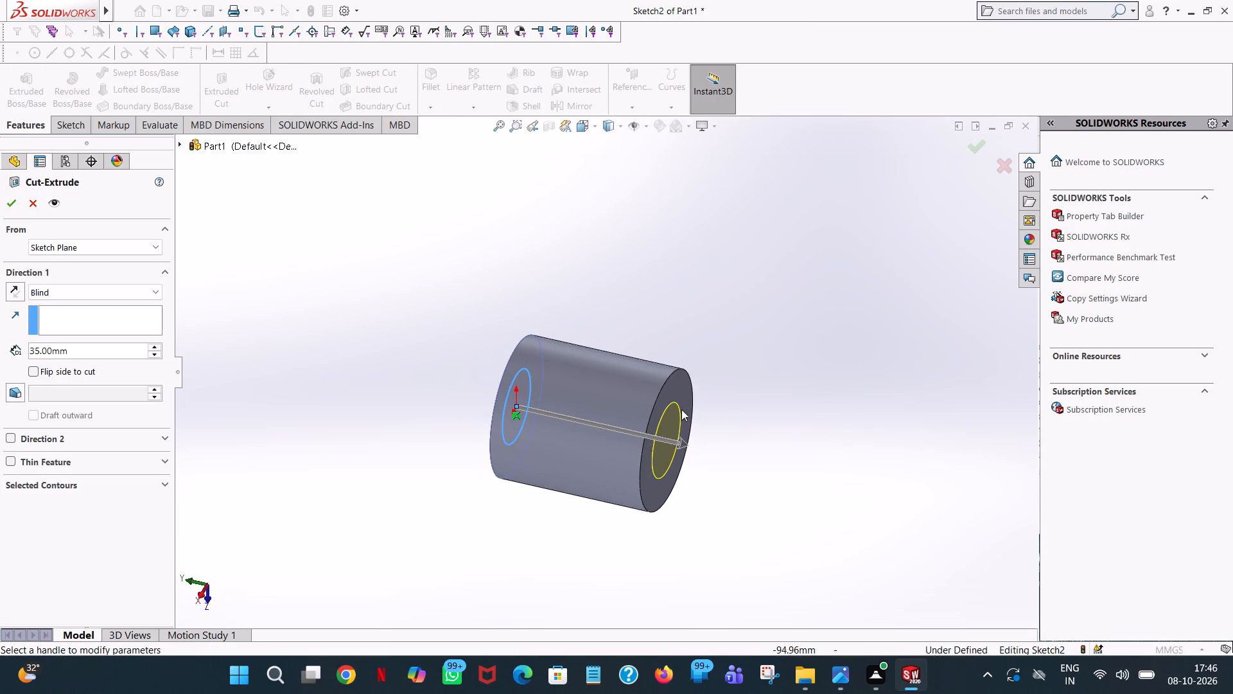
left_click_drag(686, 439, 771, 447)
left_click(9, 199)
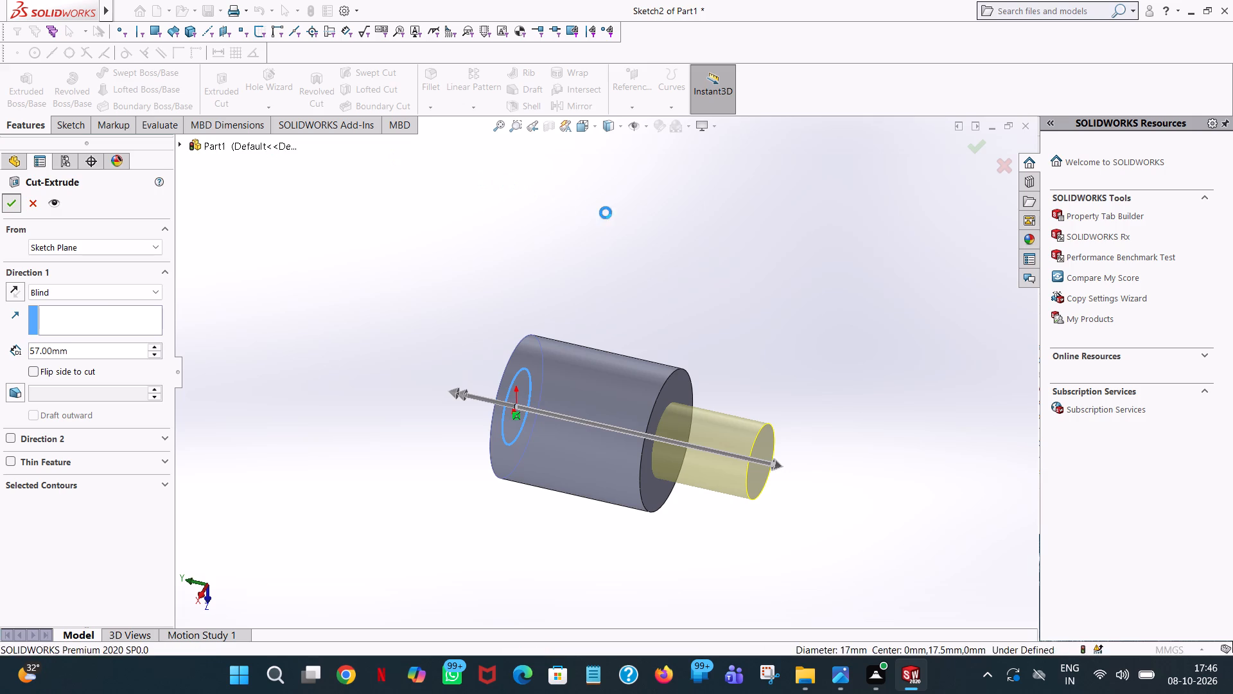
left_click(588, 230)
Examine the bored cylinder from several angles and in the isometric view.
scroll(588, 230, "up", 1)
middle_click_drag(690, 269, 702, 269)
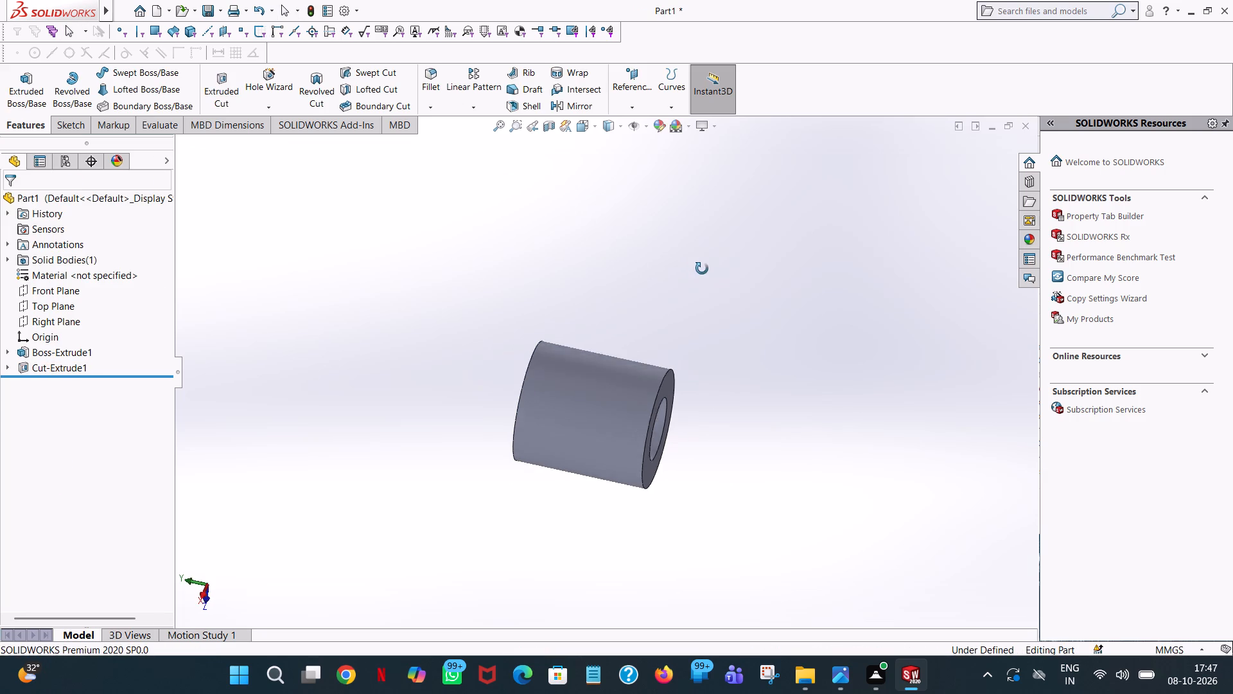
middle_click_drag(702, 269, 754, 218)
scroll(754, 218, "up", 1)
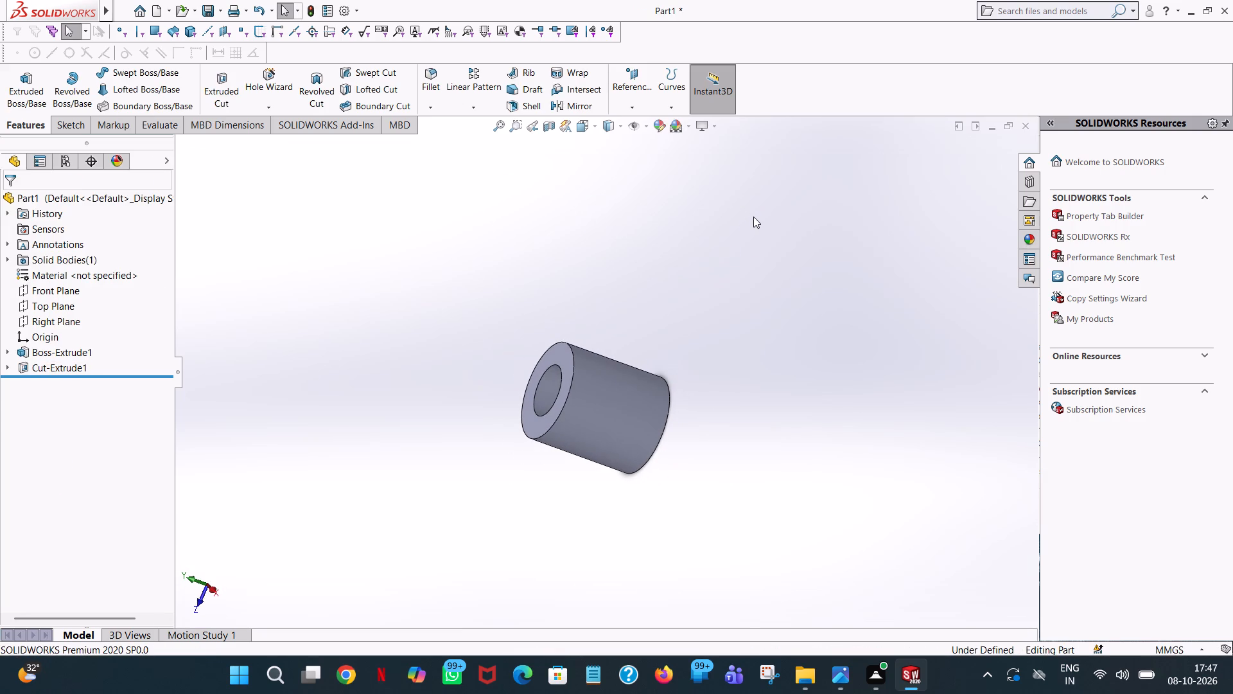
key("ctrl+7")
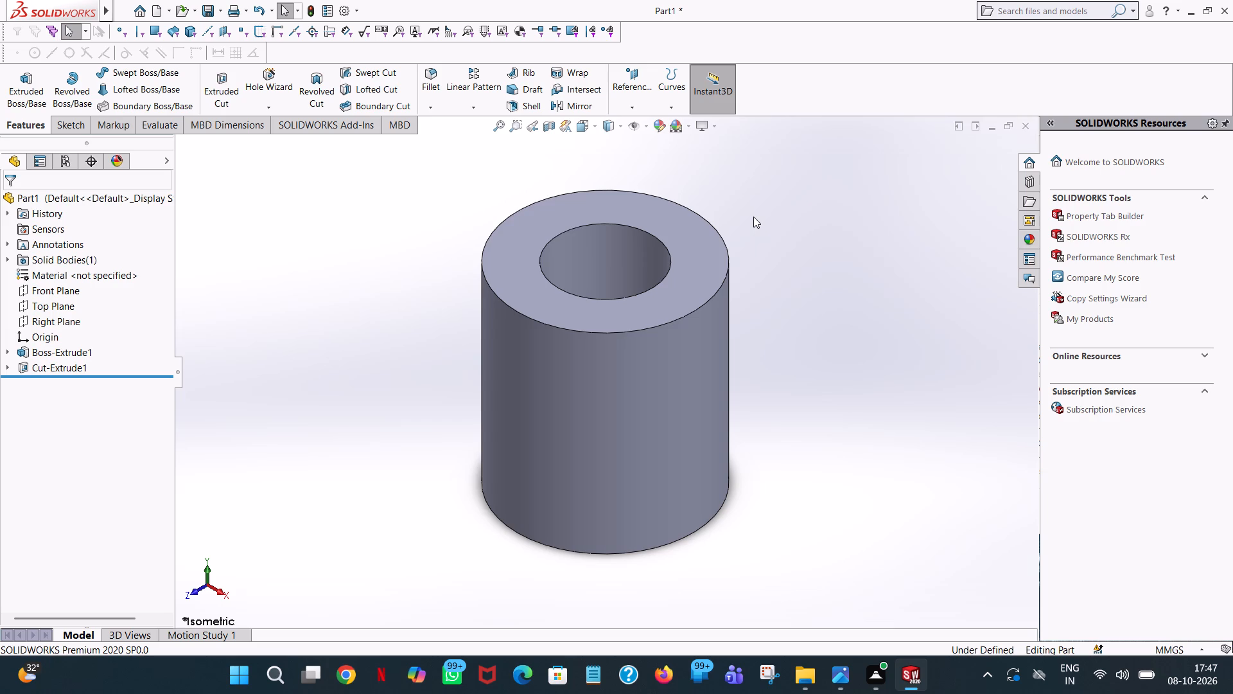
scroll(756, 222, "down", 6)
scroll(774, 254, "up", 8)
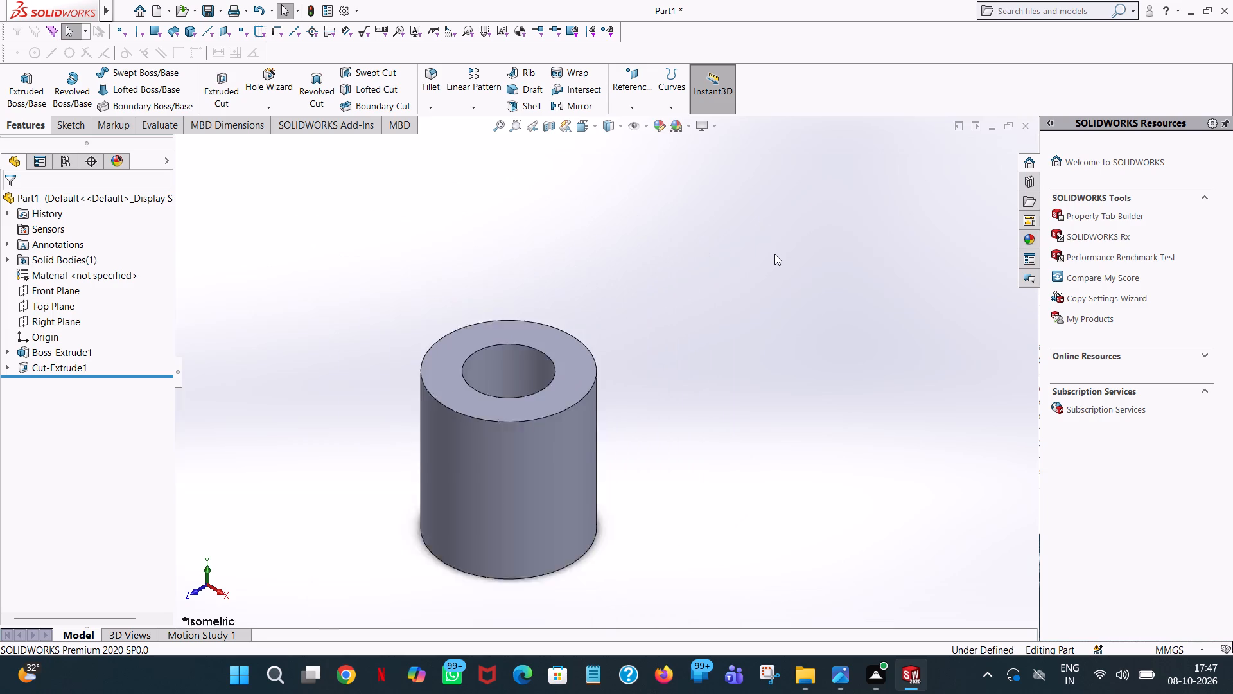
scroll(774, 254, "up", 5)
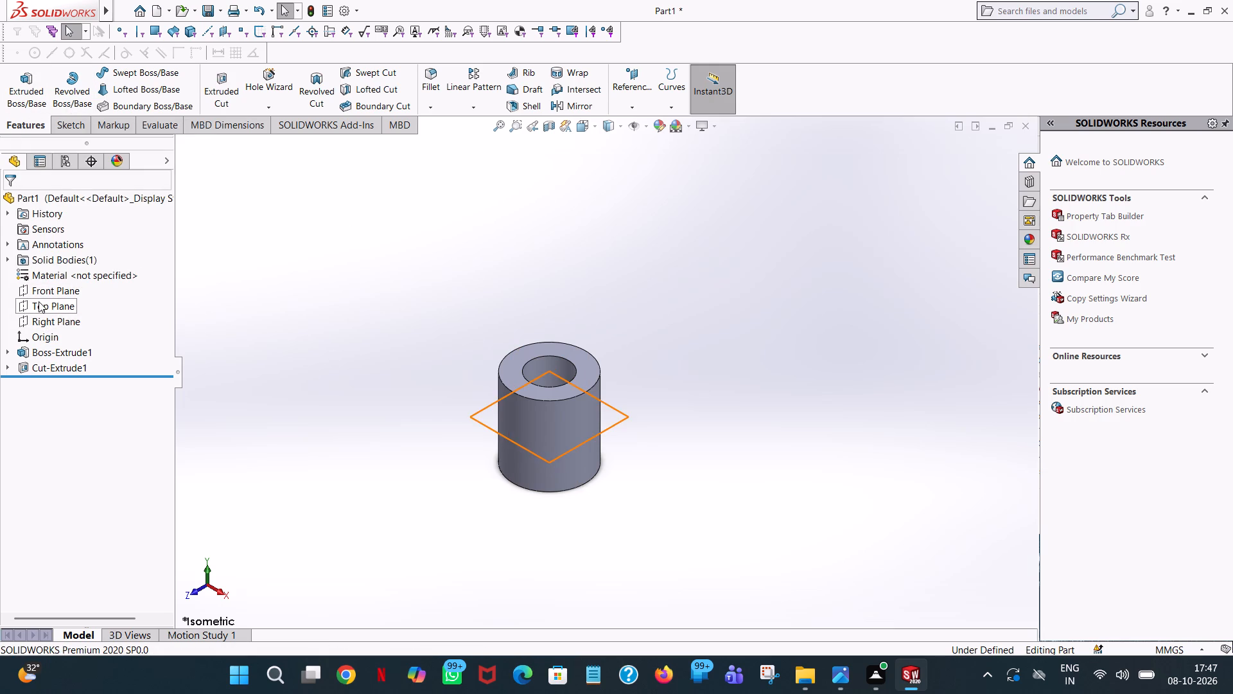
Start a new sketch on the Top Plane and orient the view normal to it.
left_click(39, 301)
scroll(360, 260, "up", 1)
middle_click_drag(359, 262, 322, 295)
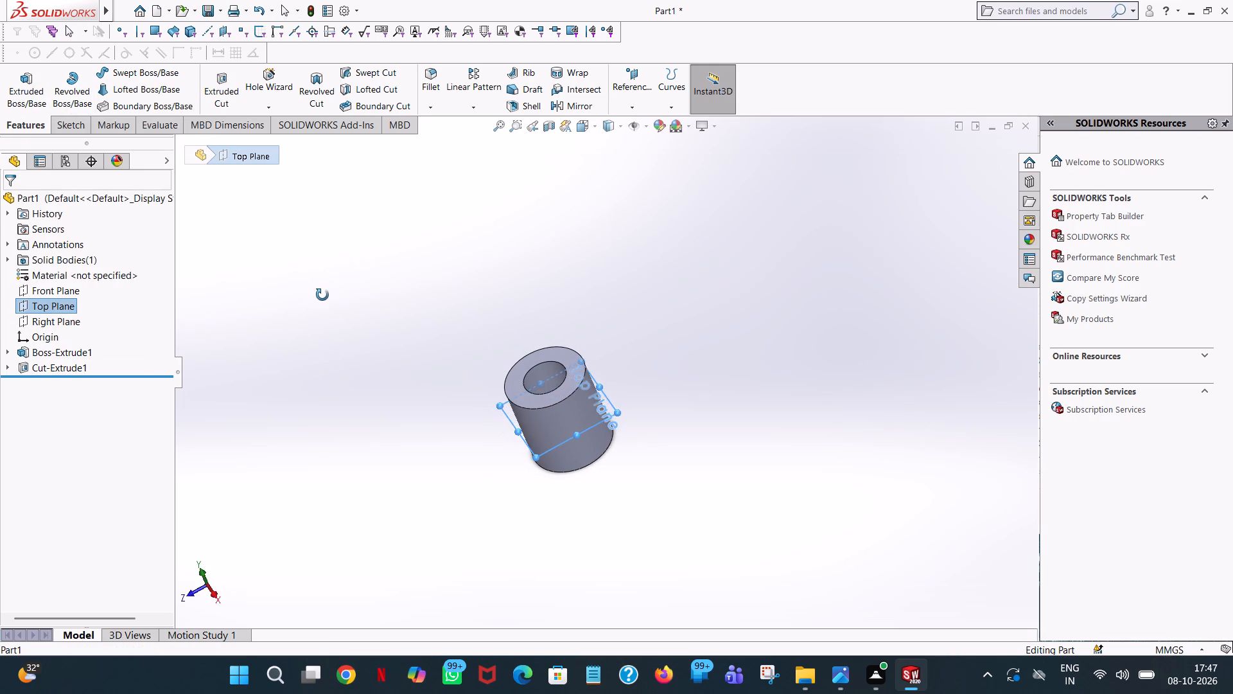
middle_click_drag(322, 295, 346, 332)
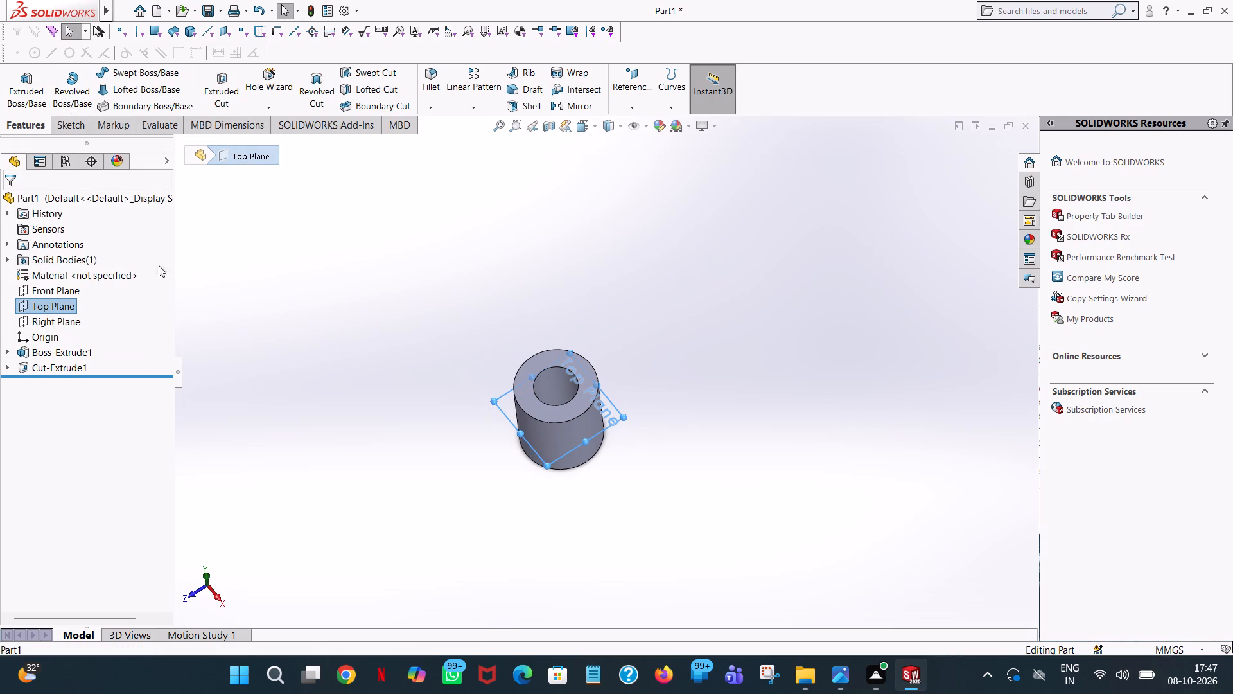
left_click(58, 307)
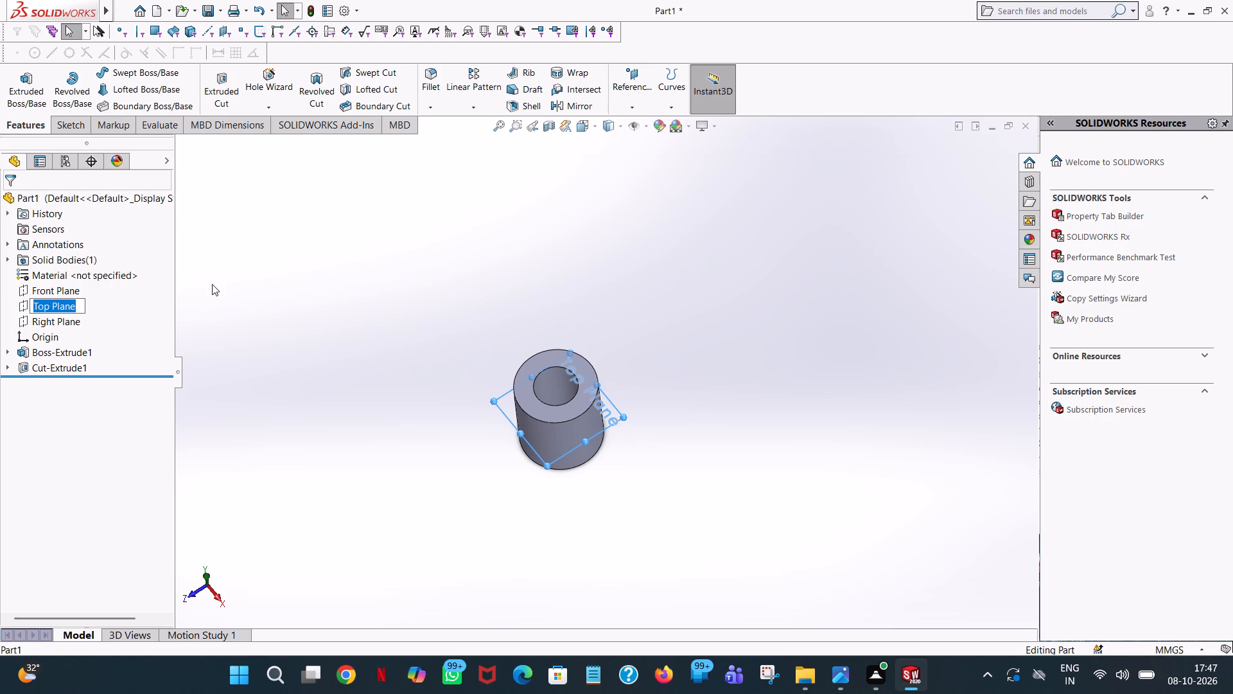
left_click(212, 284)
left_click(46, 309)
left_click(66, 293)
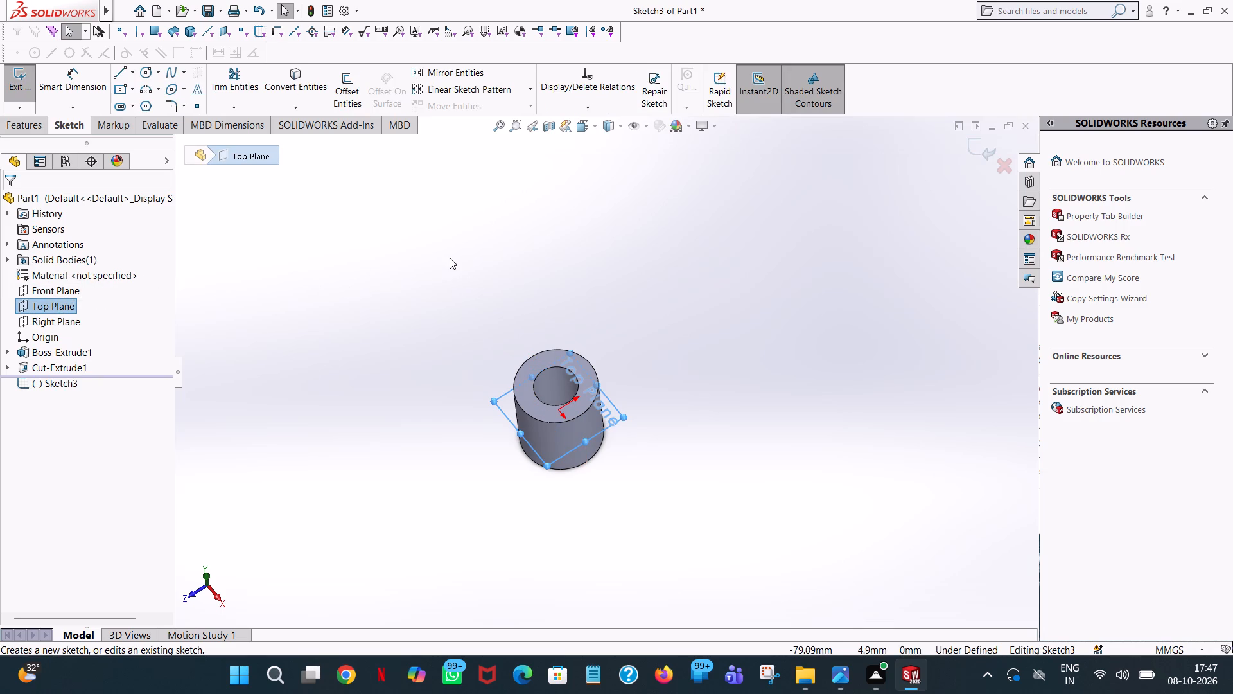
key("space")
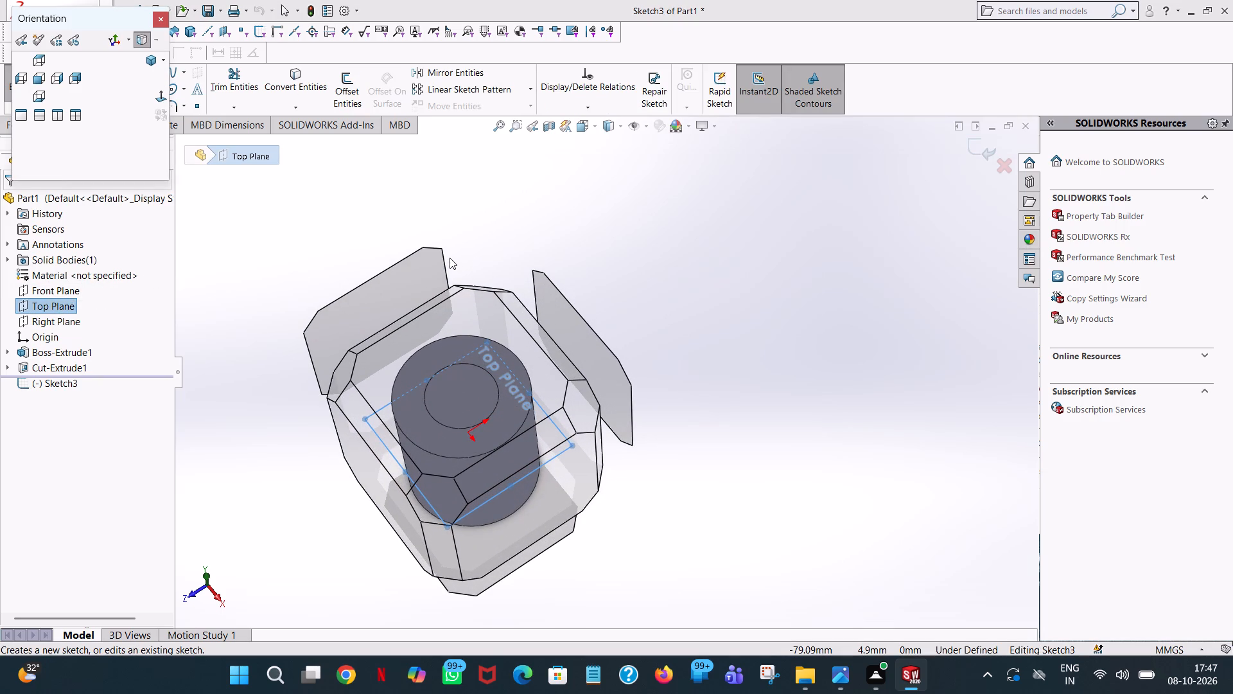
left_click(165, 94)
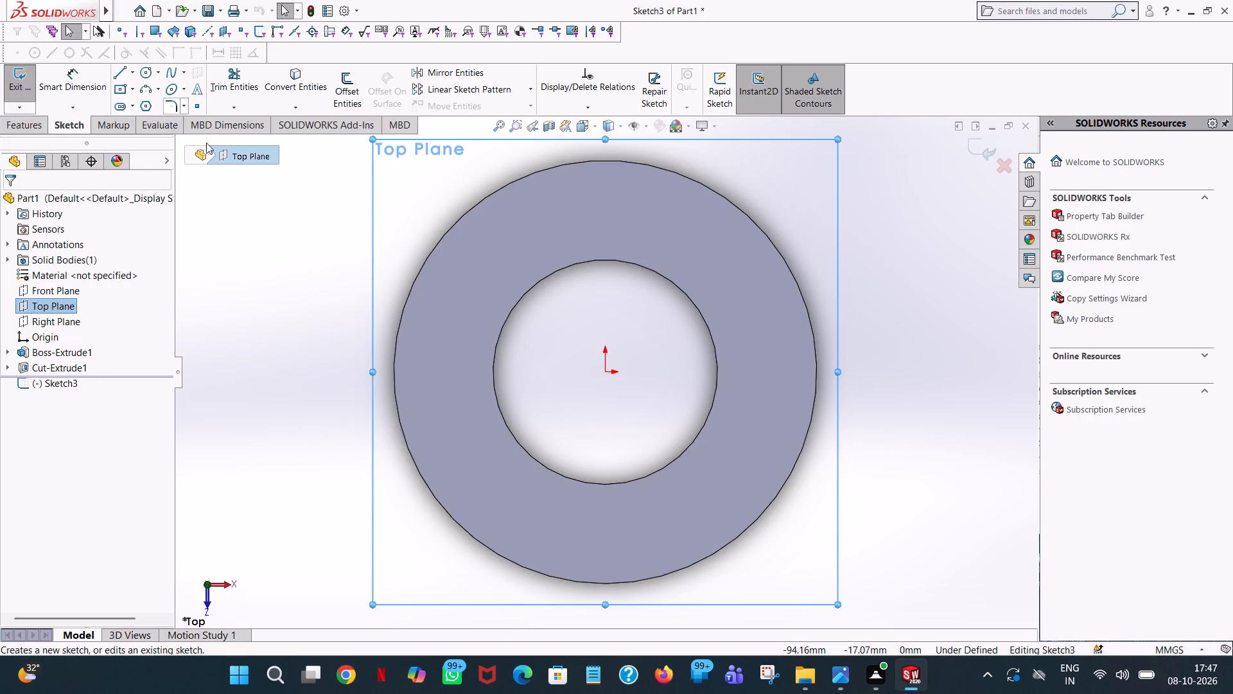
scroll(633, 296, "down", 2)
scroll(633, 296, "up", 7)
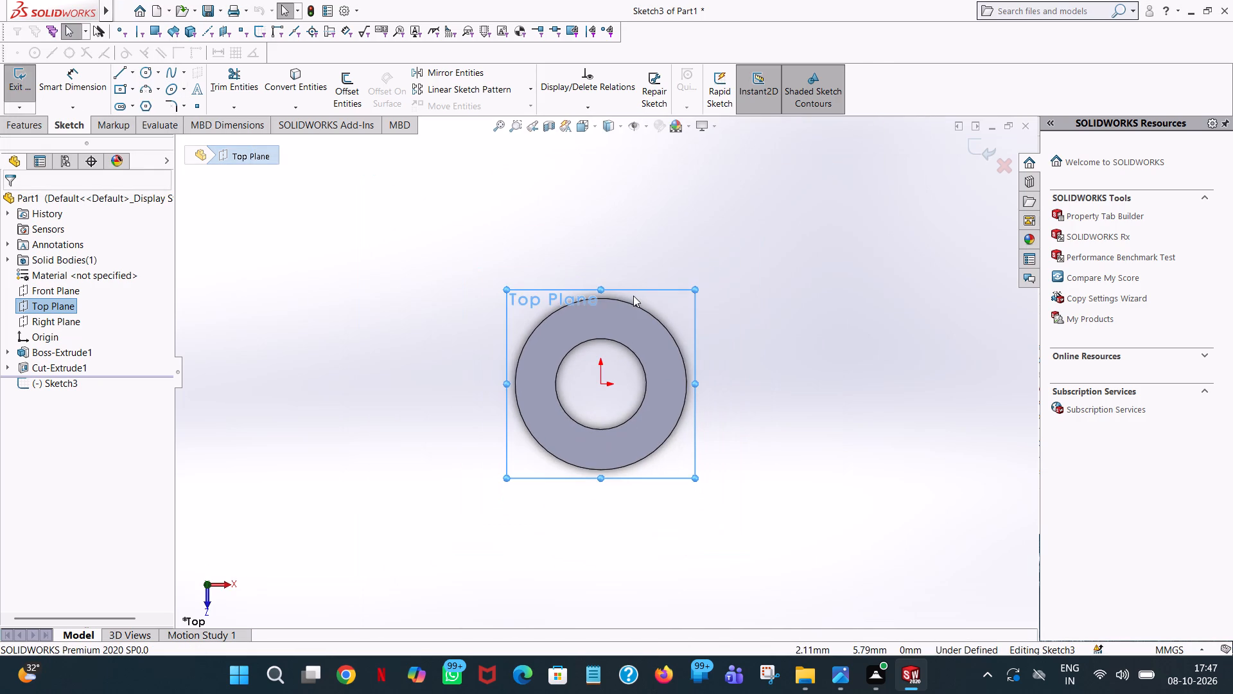
scroll(633, 297, "up", 1)
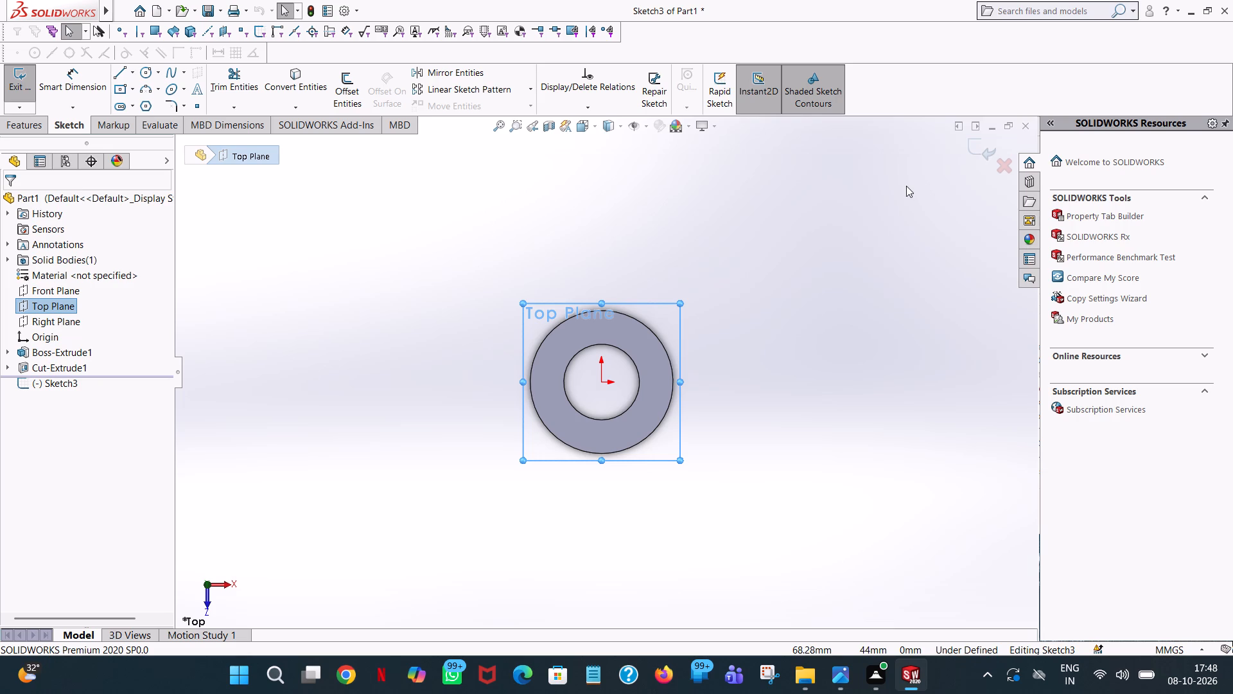
Draw a vertical line upward from the origin with a length of 48+33 mm.
left_click(121, 77)
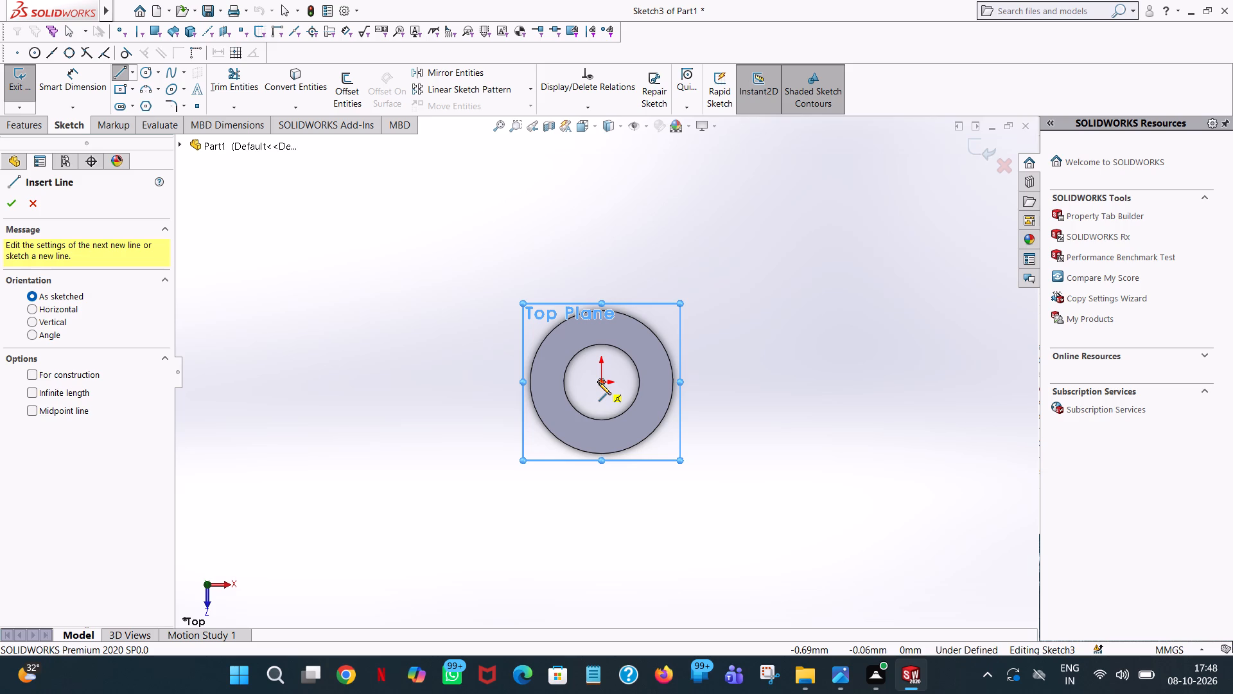
left_click(599, 382)
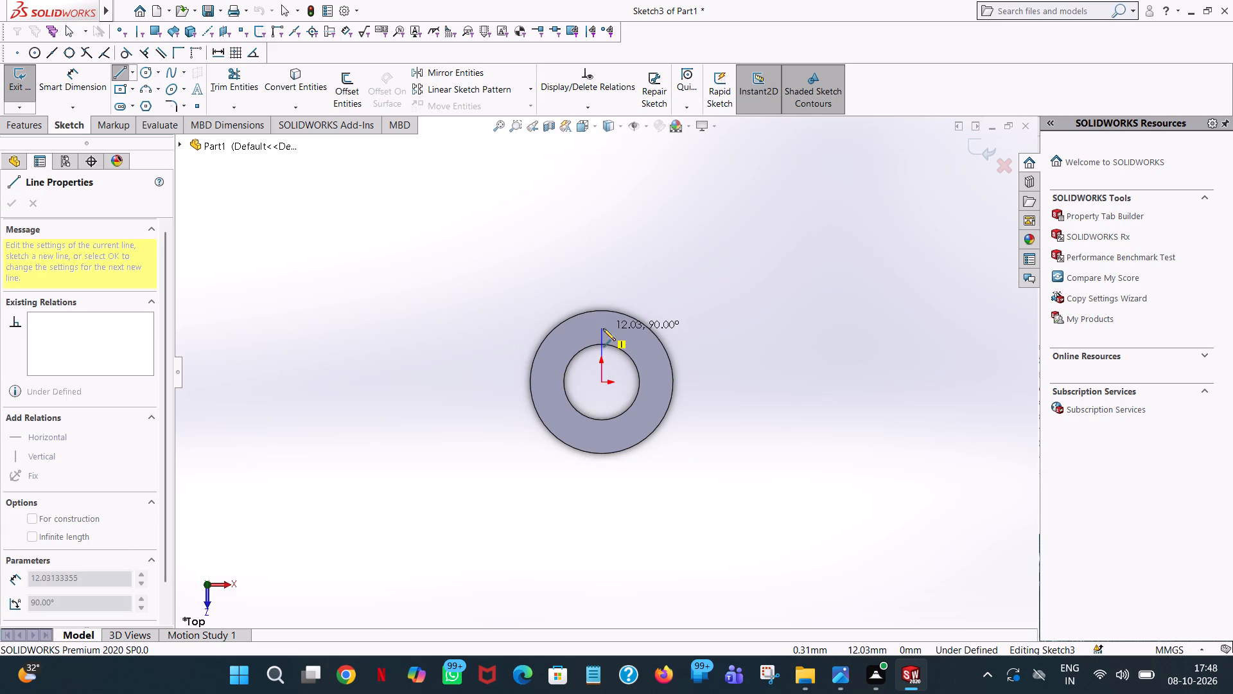
left_click(599, 202)
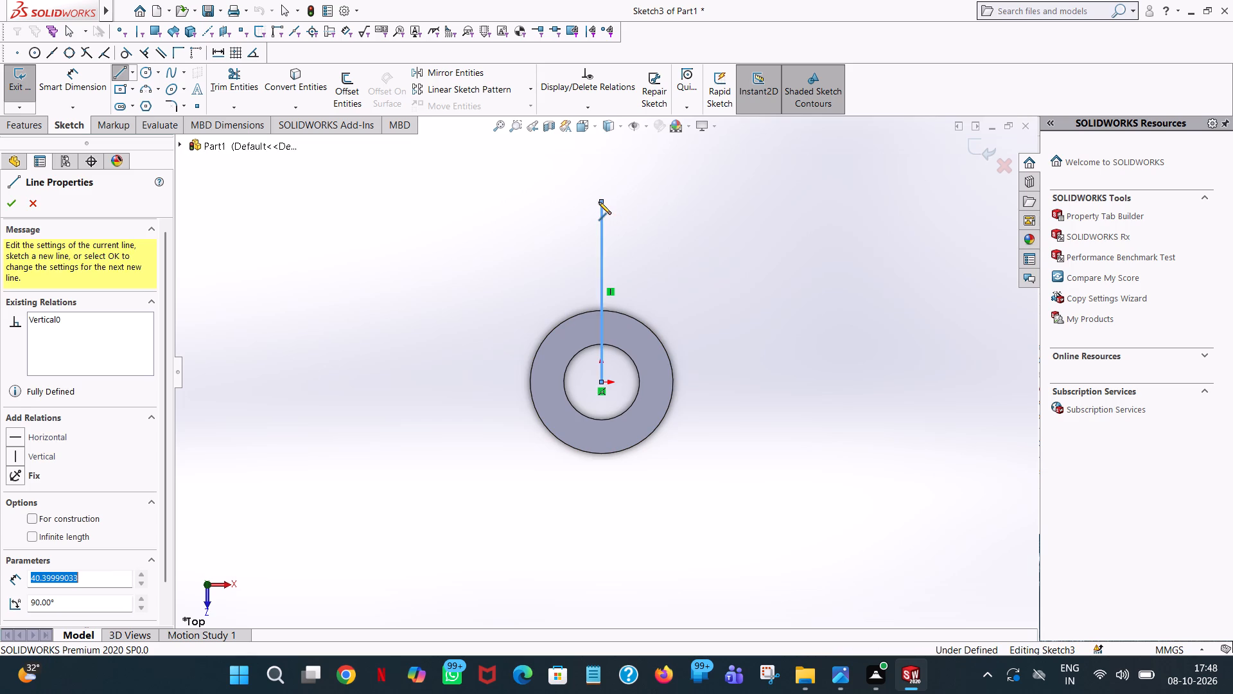
type("48+33")
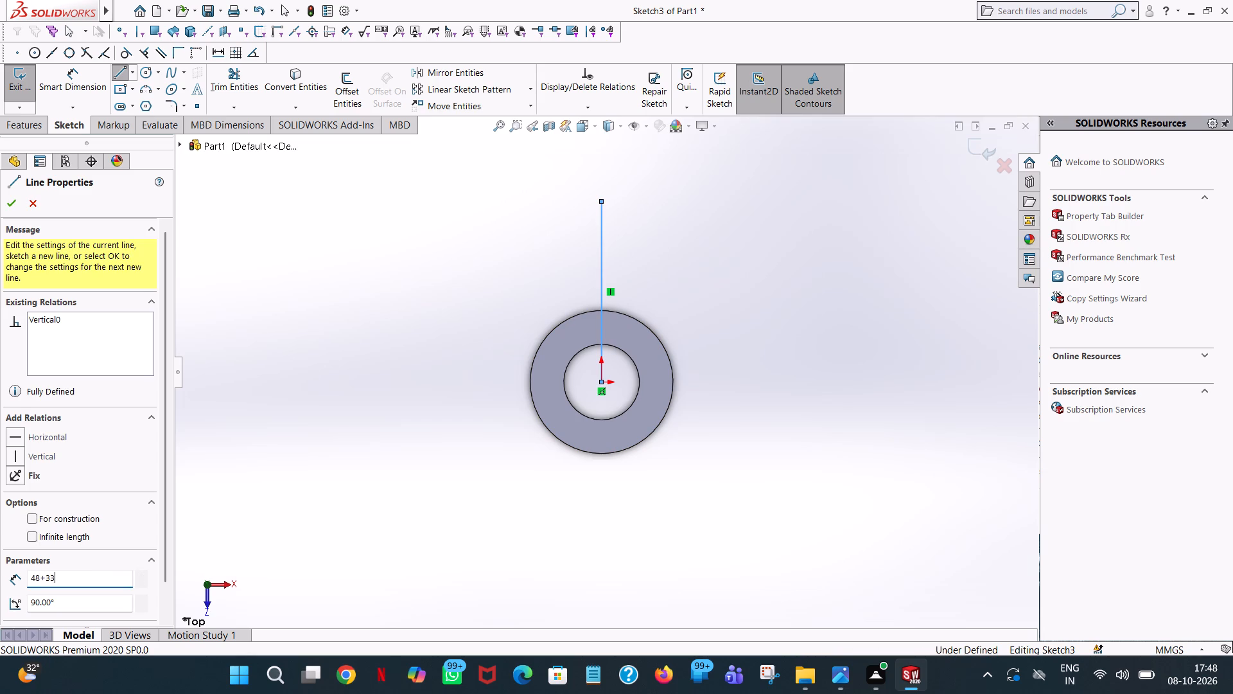
key("Return")
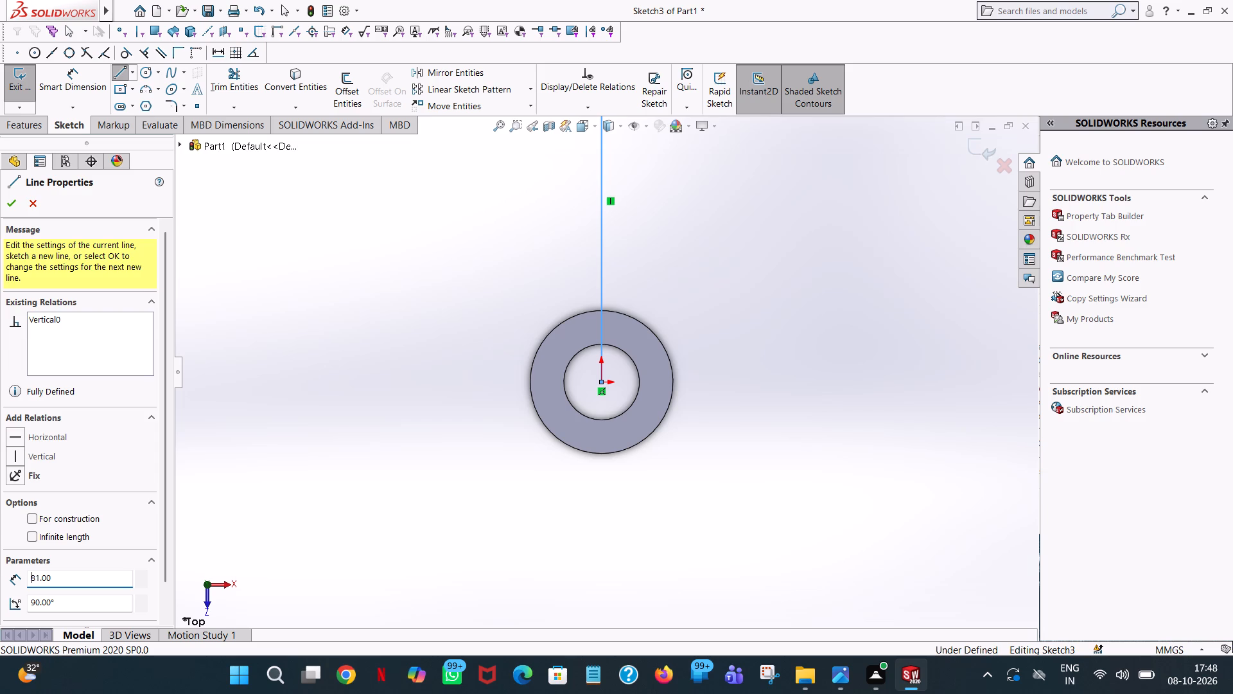
right_click(592, 204)
left_click(599, 203)
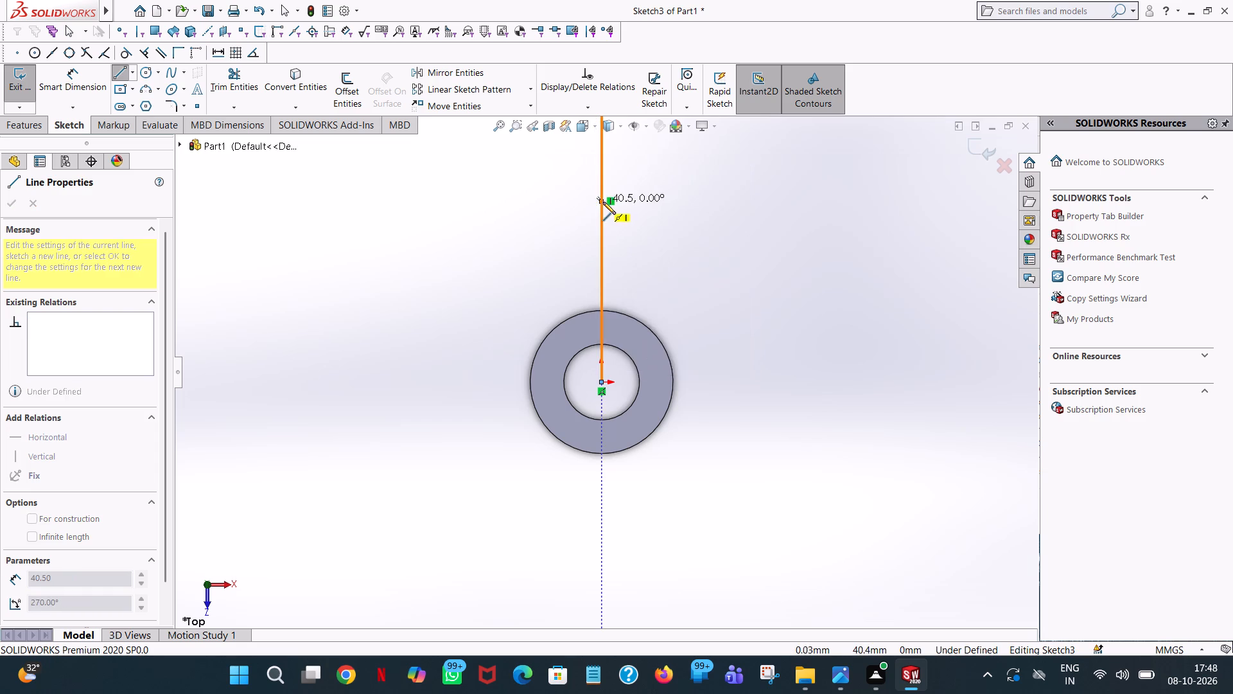
right_click(604, 202)
left_click(629, 217)
scroll(602, 209, "down", 2)
scroll(602, 209, "up", 8)
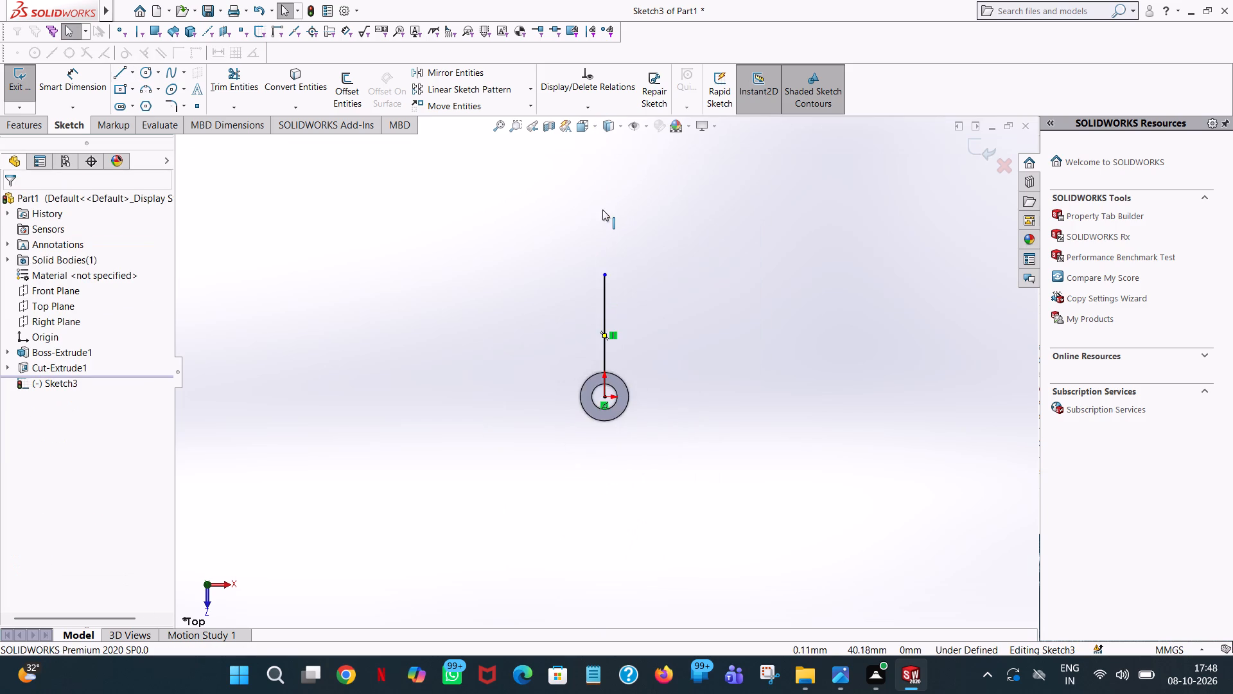
scroll(605, 212, "down", 2)
left_click(599, 377)
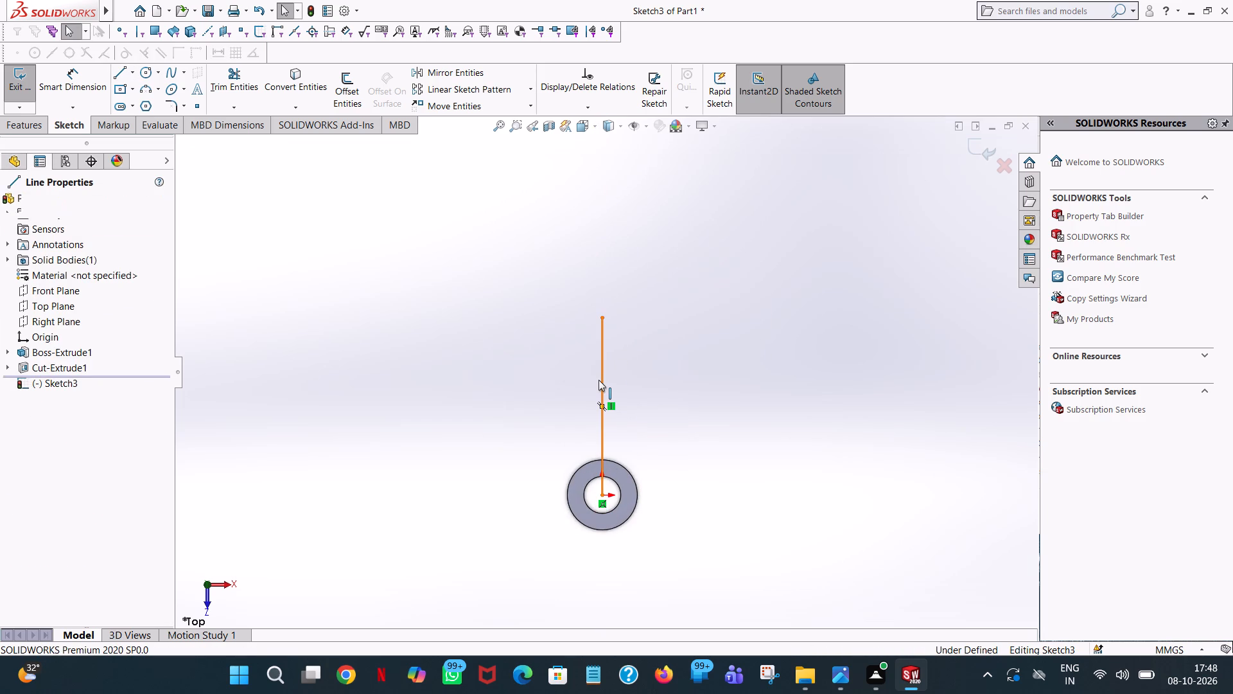
left_click(361, 338)
scroll(563, 432, "down", 2)
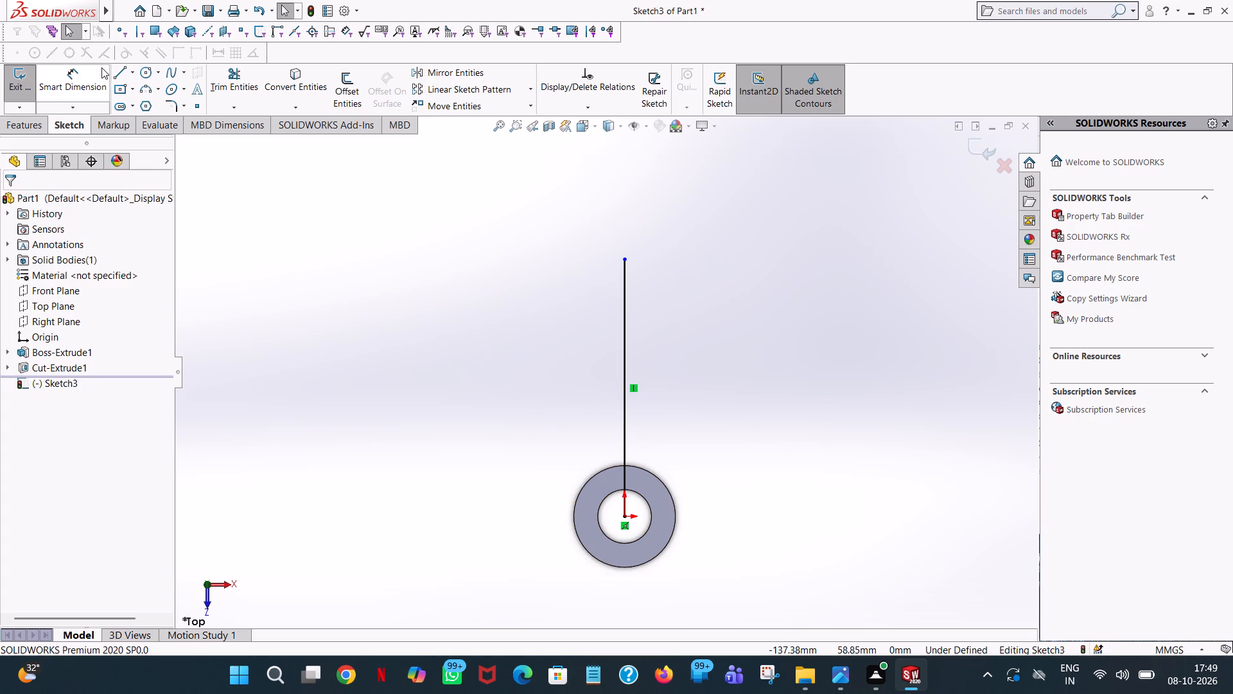
Draw a horizontal line of length 58/2 mm toward positive X from the vertical line's upper endpoint.
left_click(116, 75)
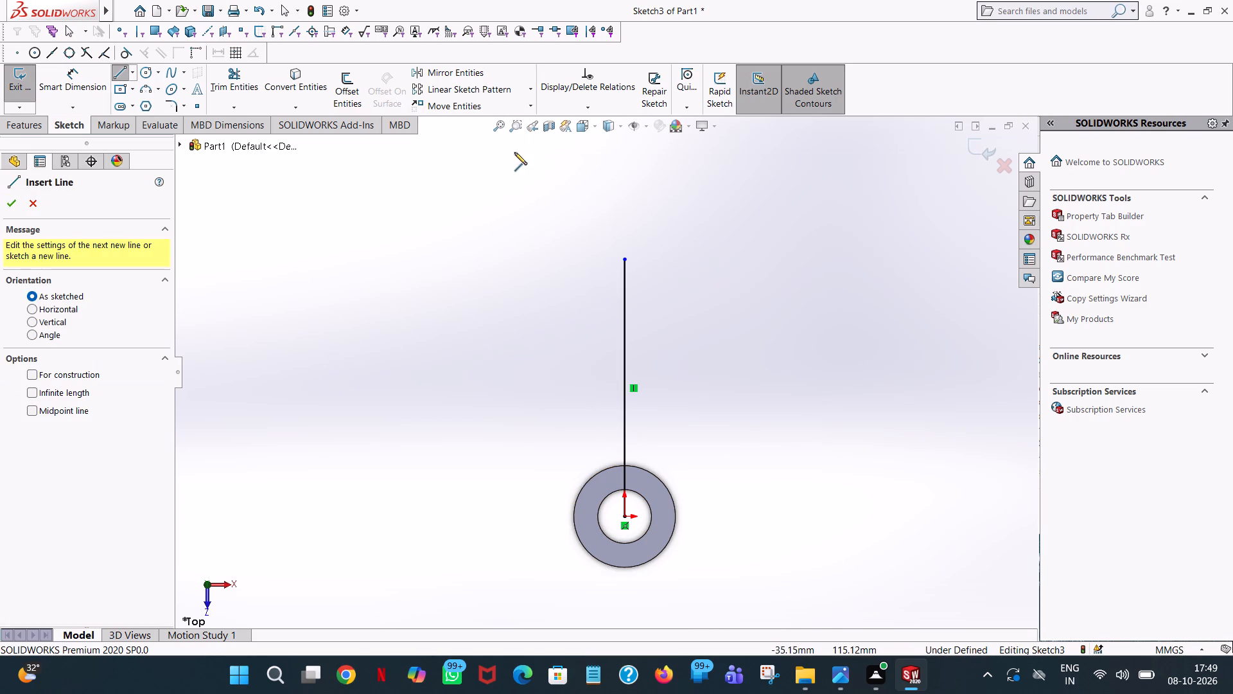
left_click(625, 256)
left_click(781, 262)
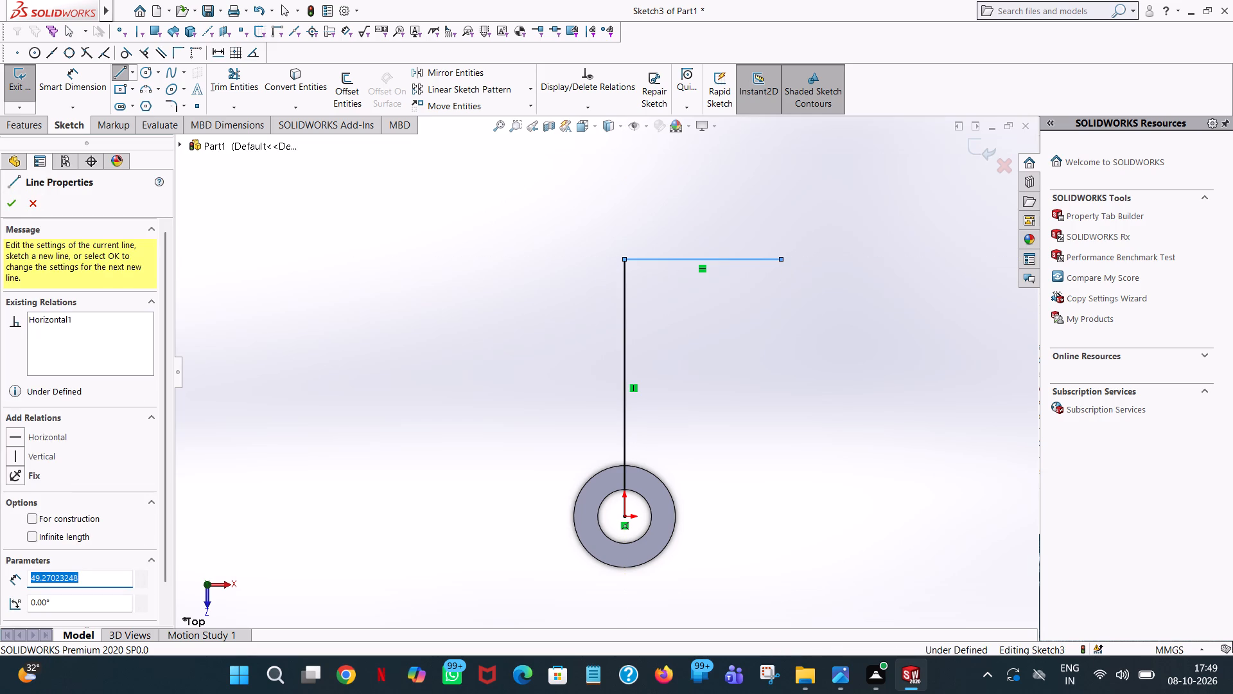
type("58/2")
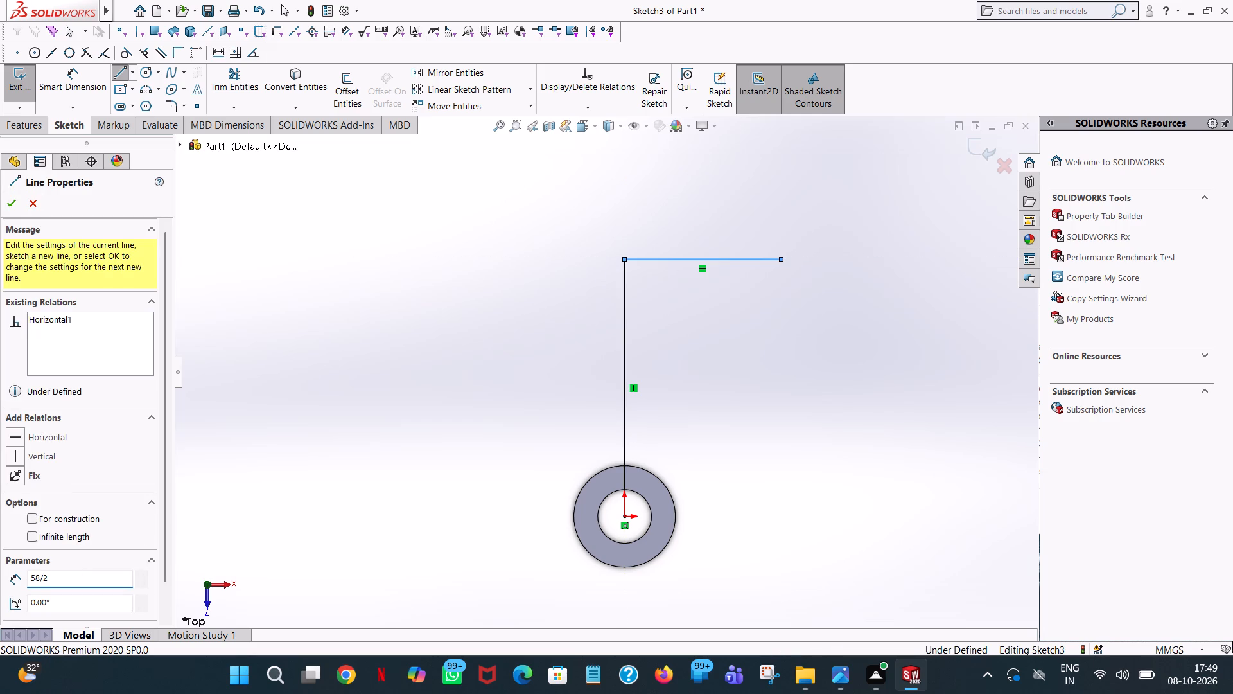
key("Return")
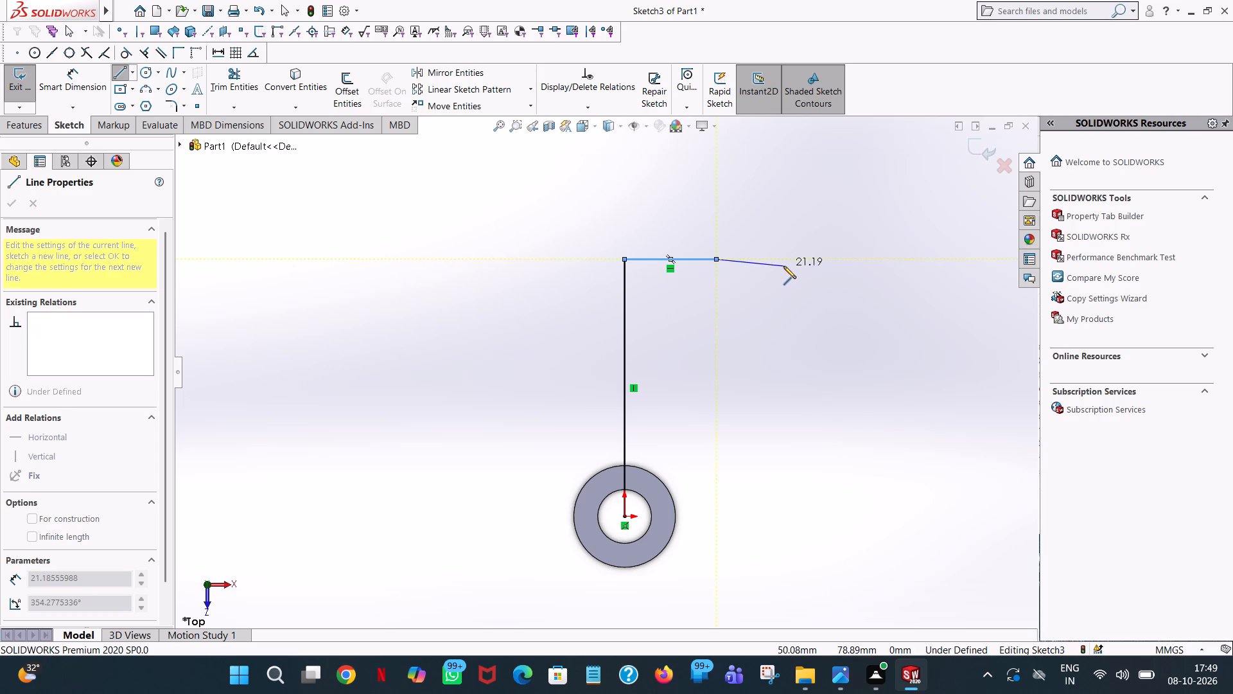
Close off the right side with a slanted line about 82 mm long, ending on the boss's outer circle level with the origin.
left_click(676, 517)
right_click(676, 517)
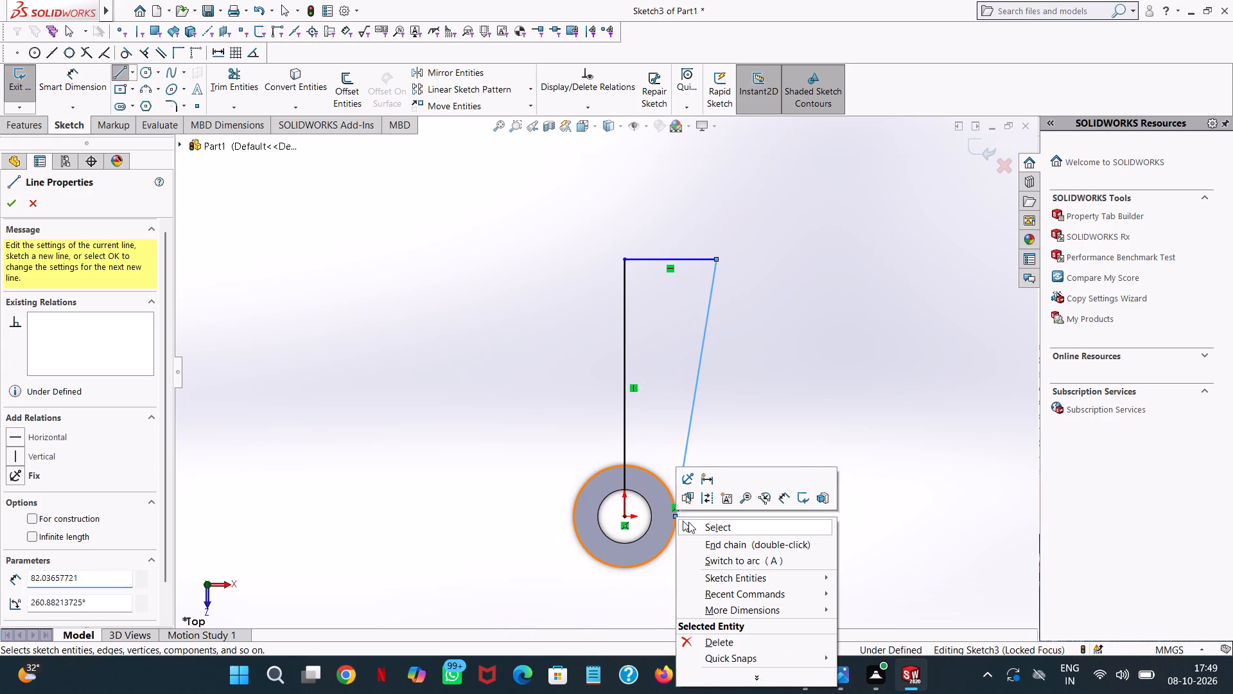
left_click(693, 522)
left_click(753, 473)
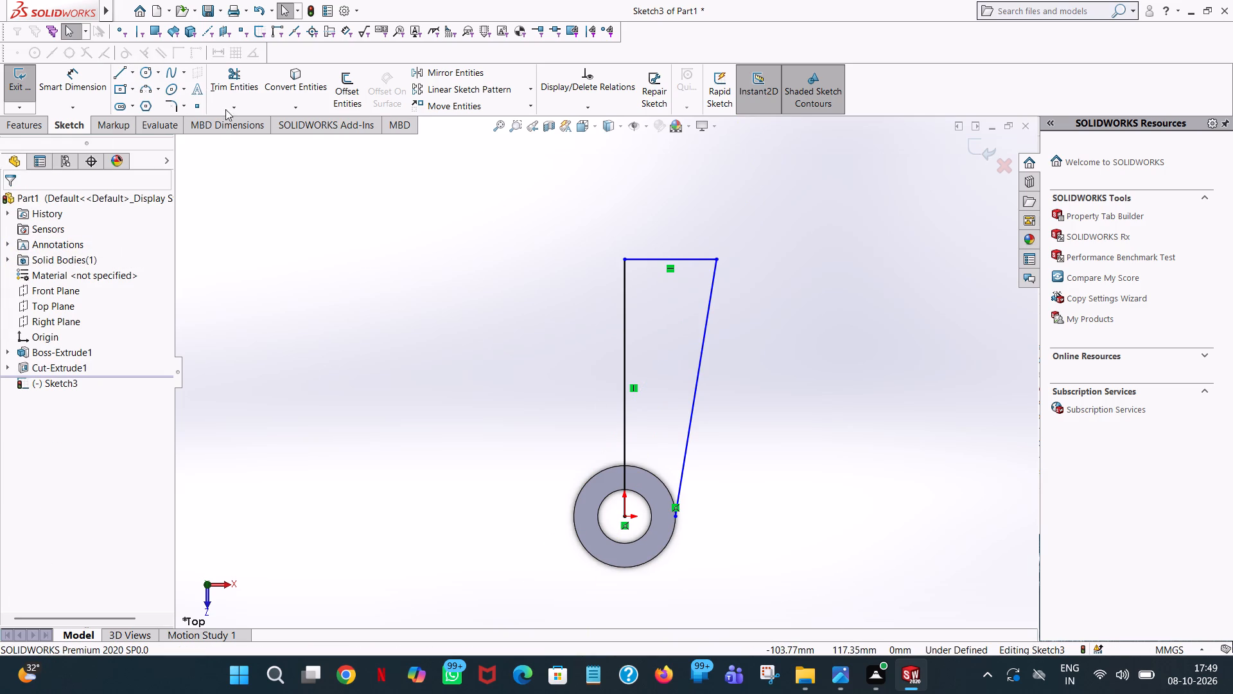
Draw a horizontal line of length 58/2 mm toward negative X from the vertical line's upper endpoint.
left_click(116, 69)
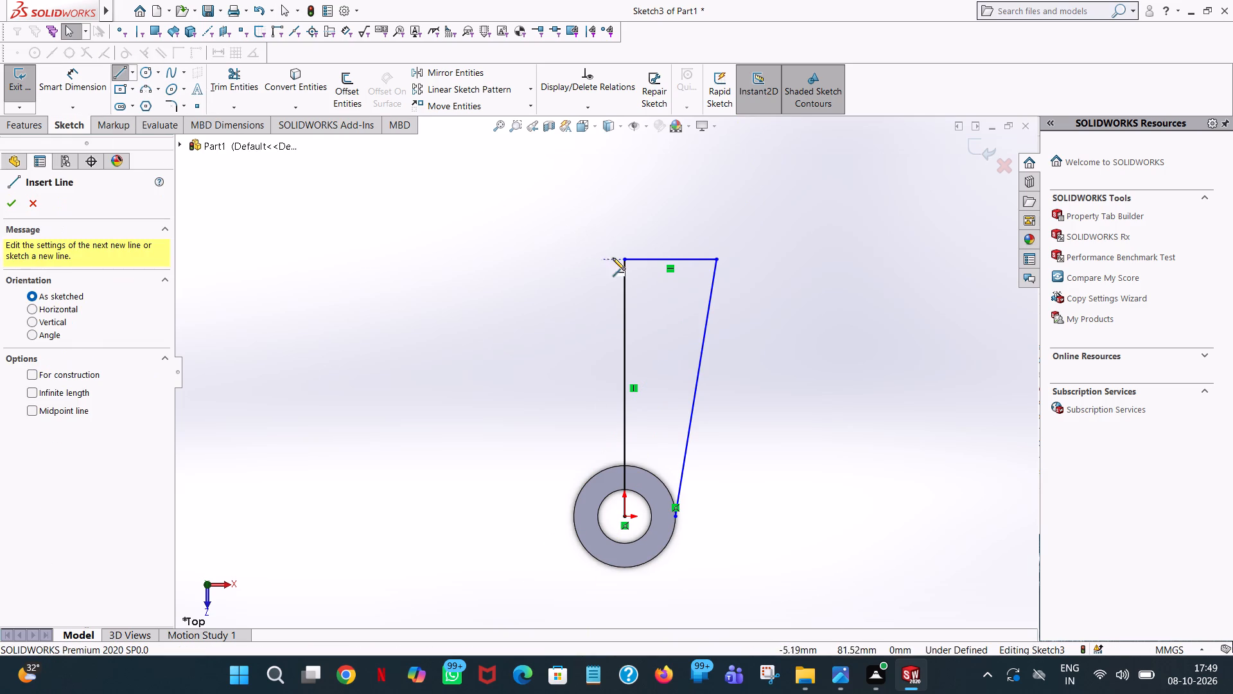
left_click(623, 256)
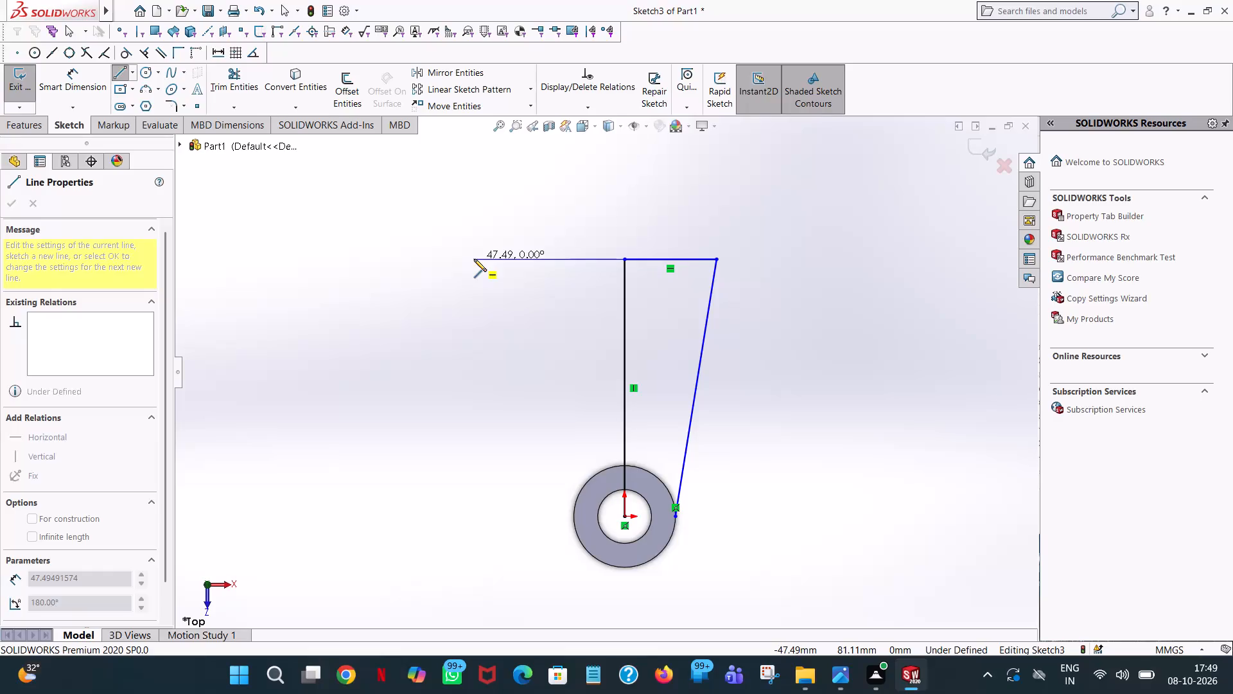
left_click(474, 259)
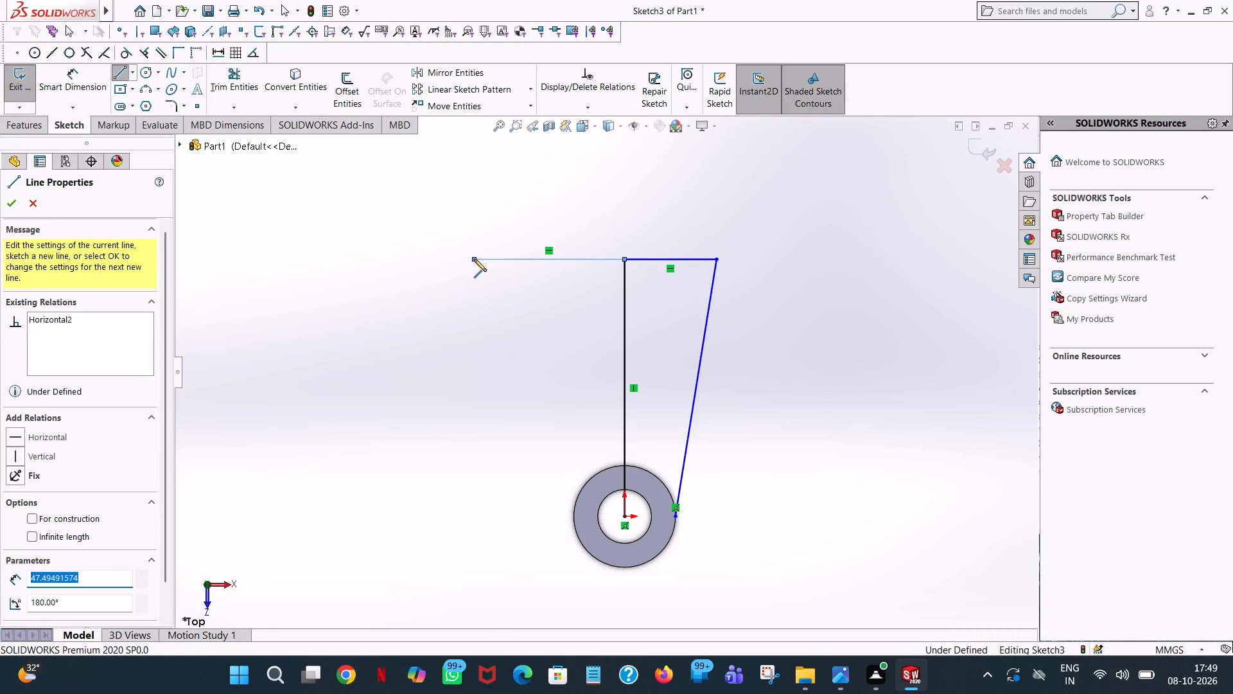
type("58/2")
key("Return")
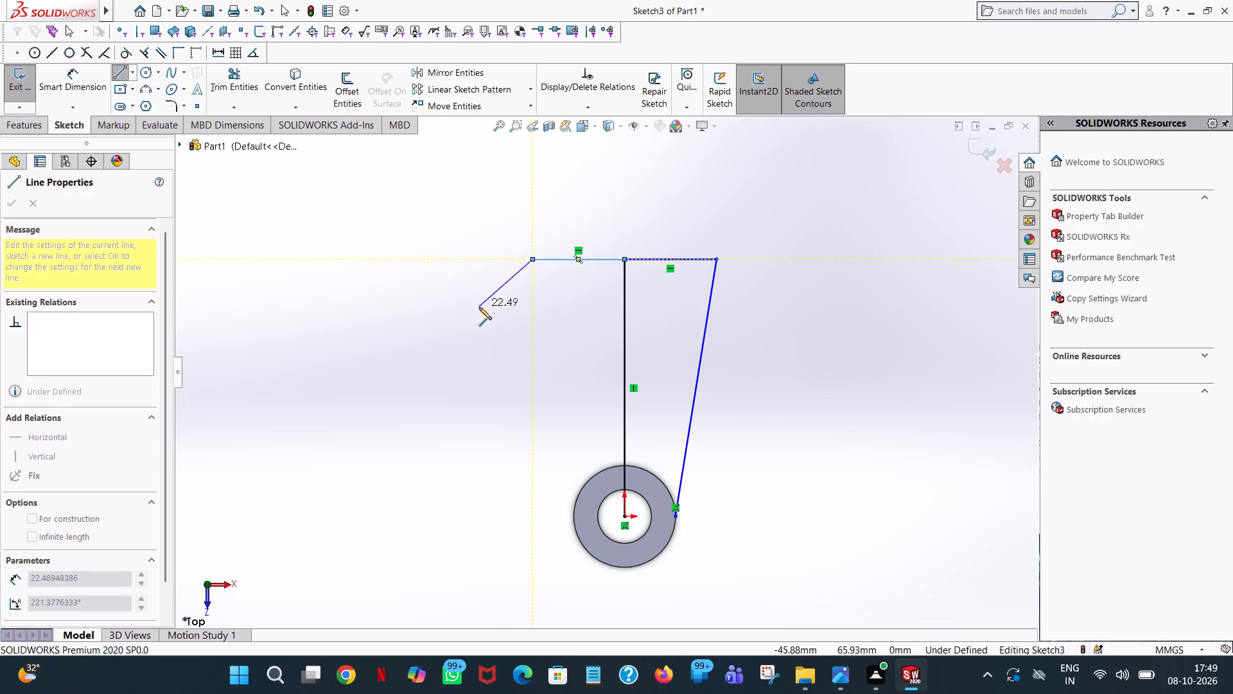
Close off the left side with a slanted line about 82 mm long, ending on the boss's outer circle level with the origin.
left_click(575, 517)
right_click(575, 517)
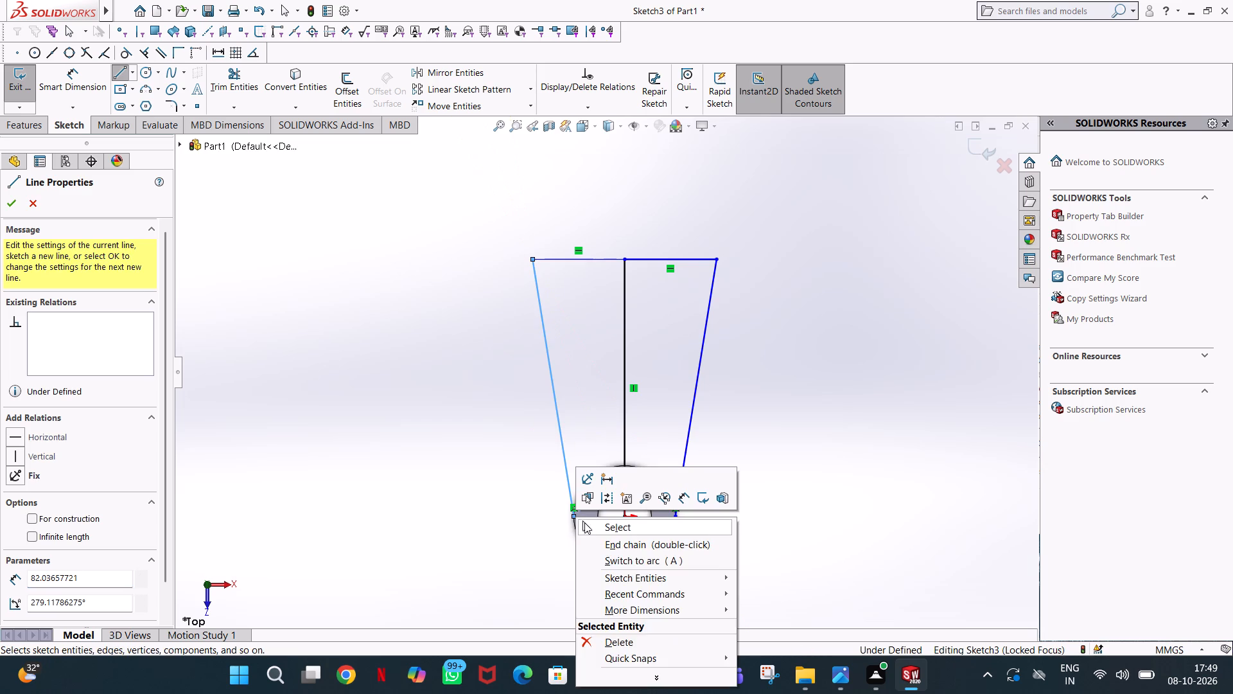
left_click(594, 528)
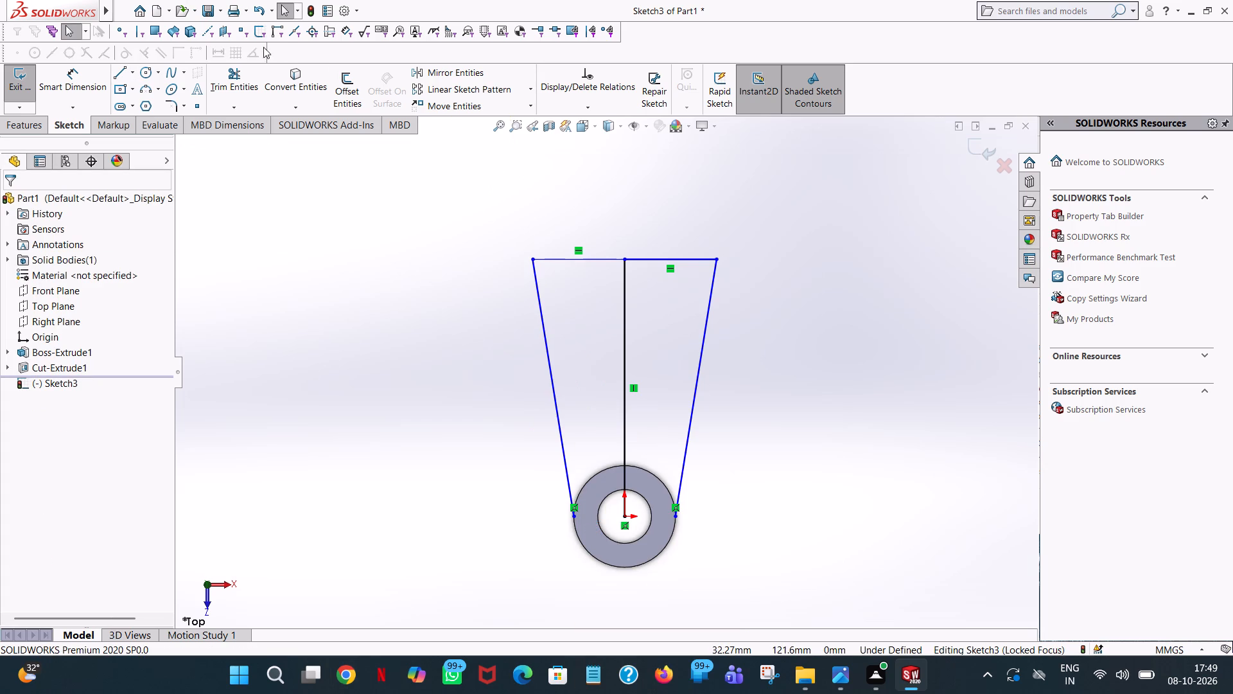
Trim away the vertical centre line of the arm profile.
left_click(227, 84)
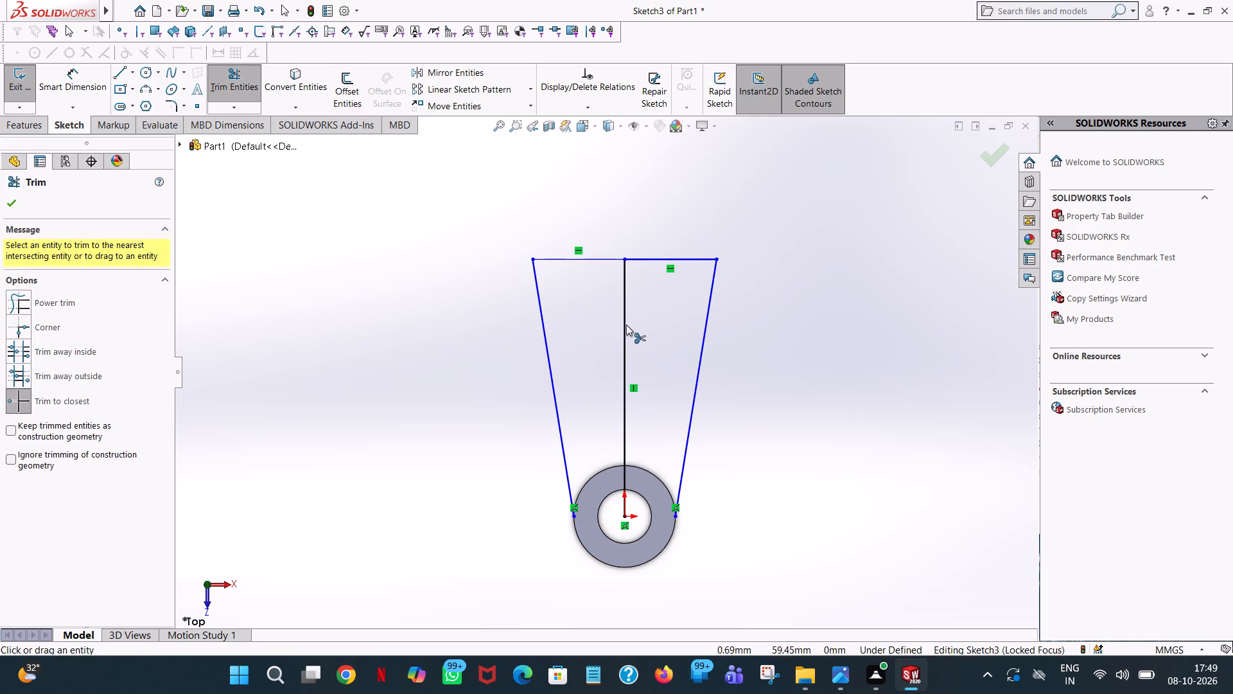
left_click(625, 317)
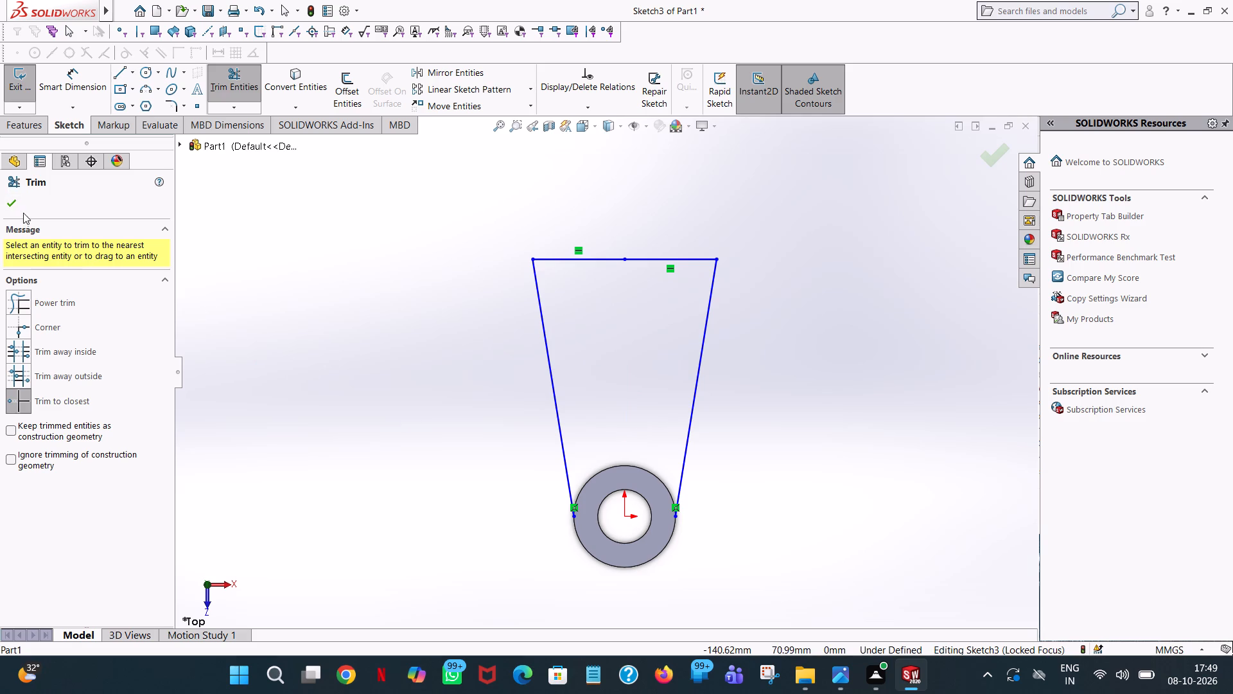
left_click(17, 204)
Draw a circle of radius 16 mm centred on the origin, coincident with the boss's outer edge.
left_click(145, 70)
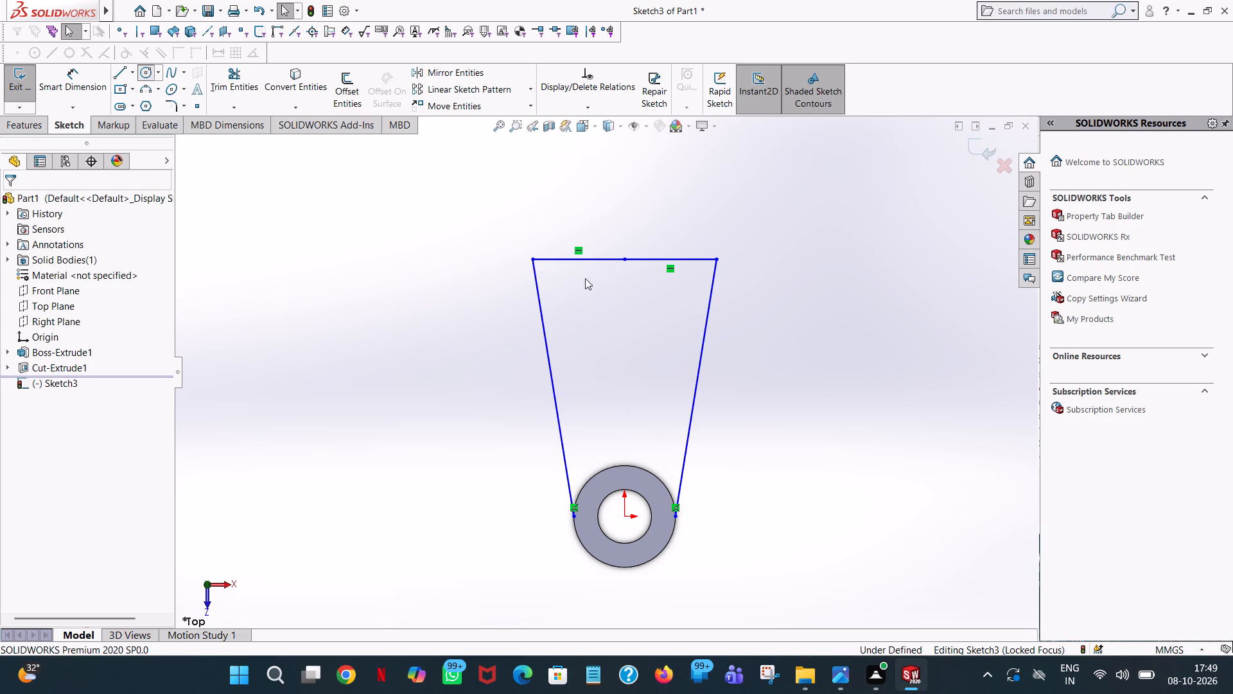
left_click(624, 513)
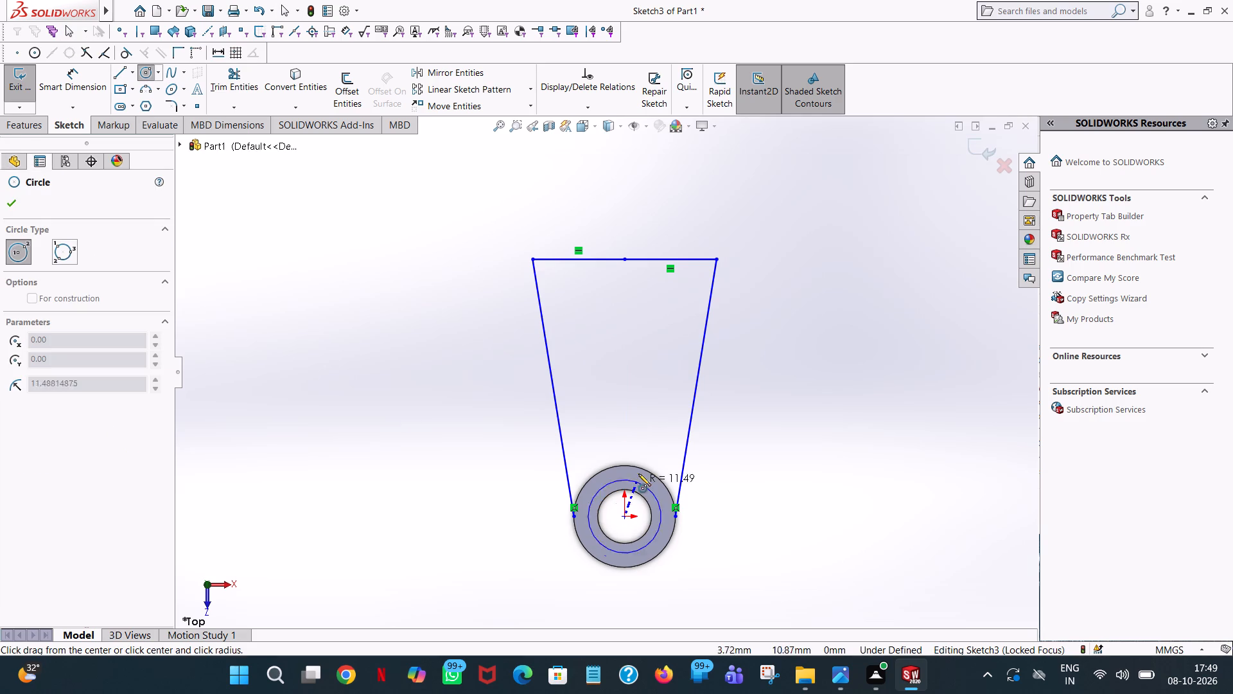
left_click(640, 468)
right_click_drag(640, 468, 640, 449)
right_click(658, 460)
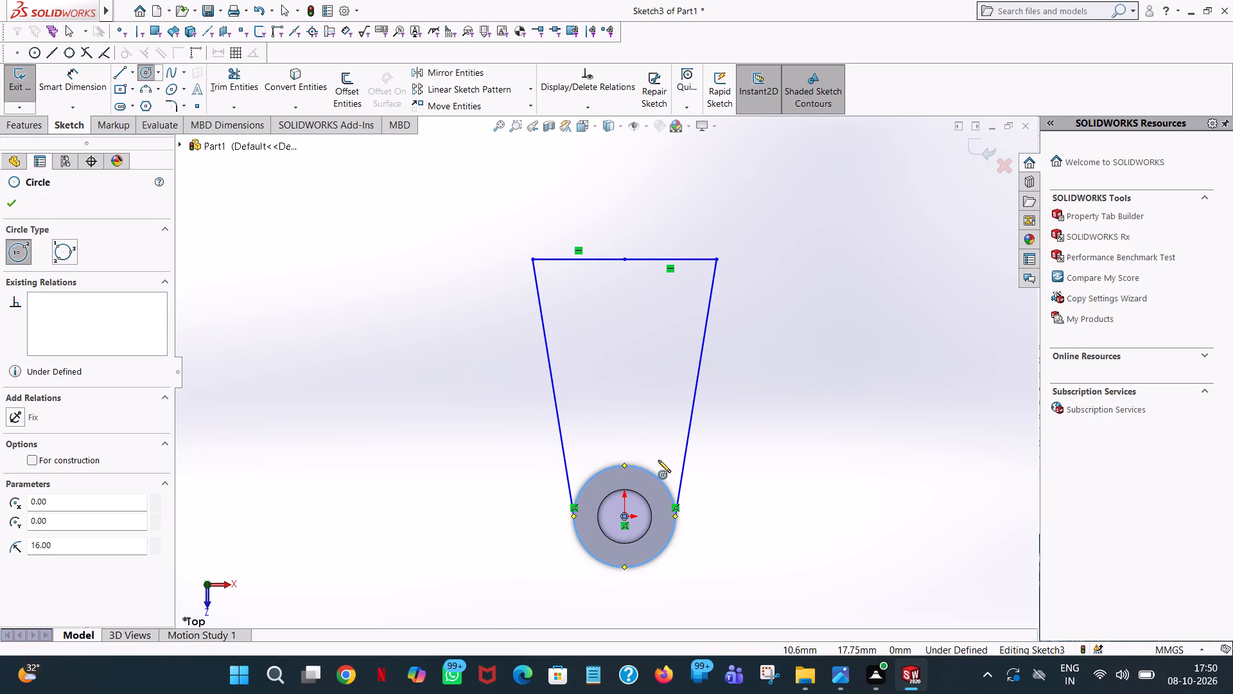
left_click(673, 464)
Trim away the circle's lower half so that only the arc between the two slanted lines closes the profile.
left_click(249, 75)
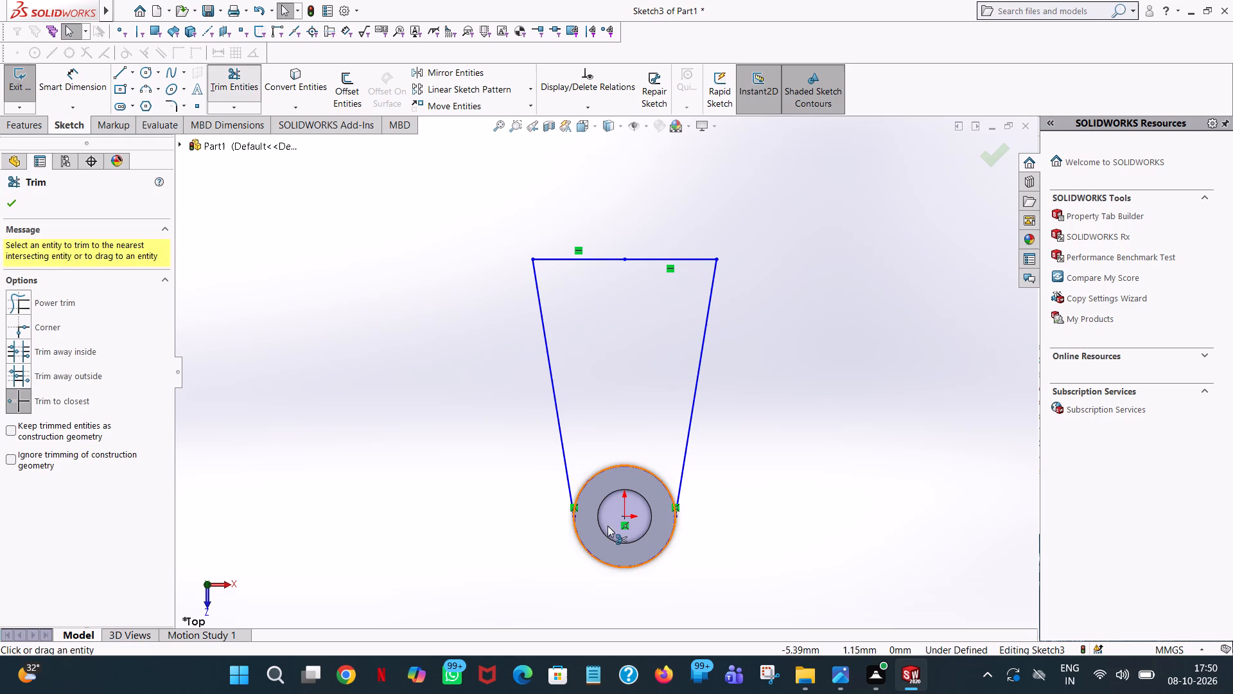
left_click(604, 562)
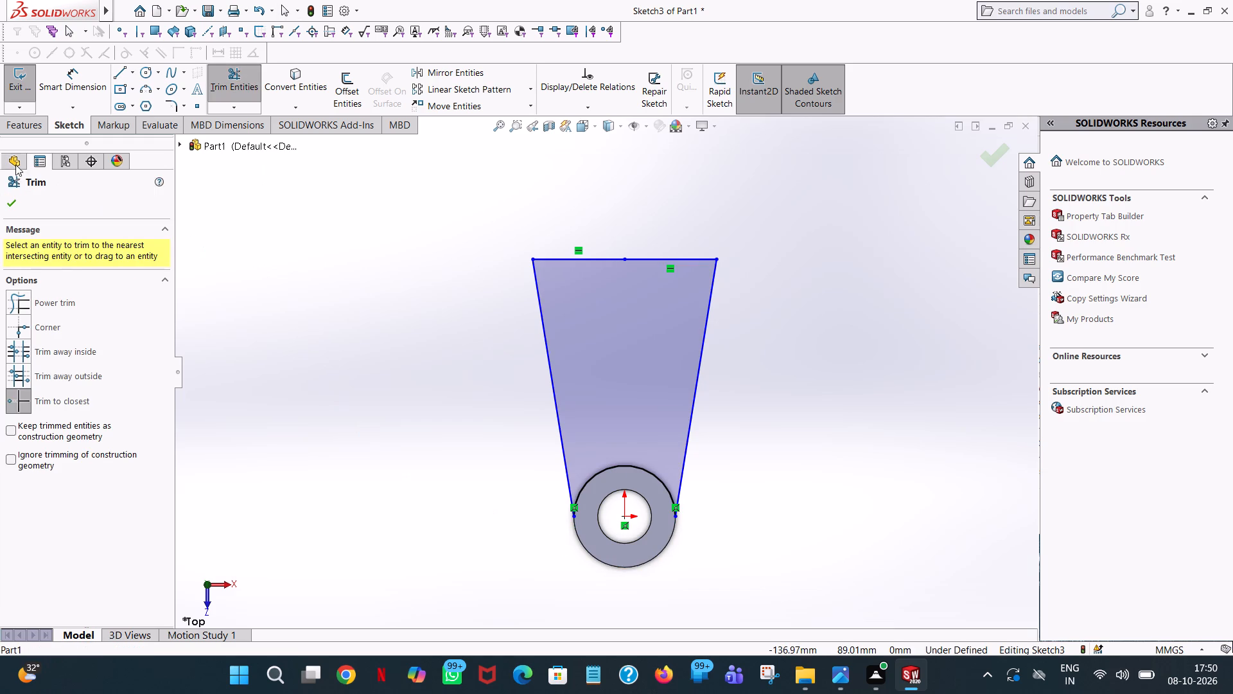
left_click(9, 202)
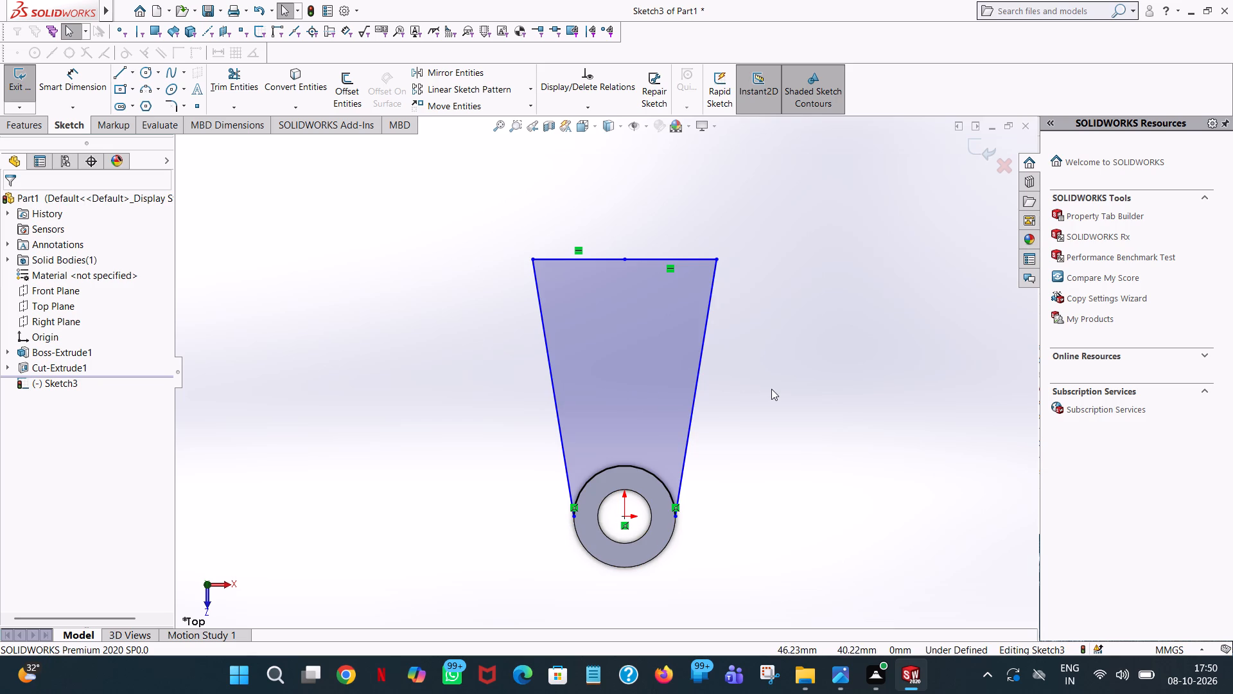
Extrude the tapered arm profile as a boss with the Mid Plane end condition and a depth of 8 mm.
middle_click_drag(780, 400, 746, 296)
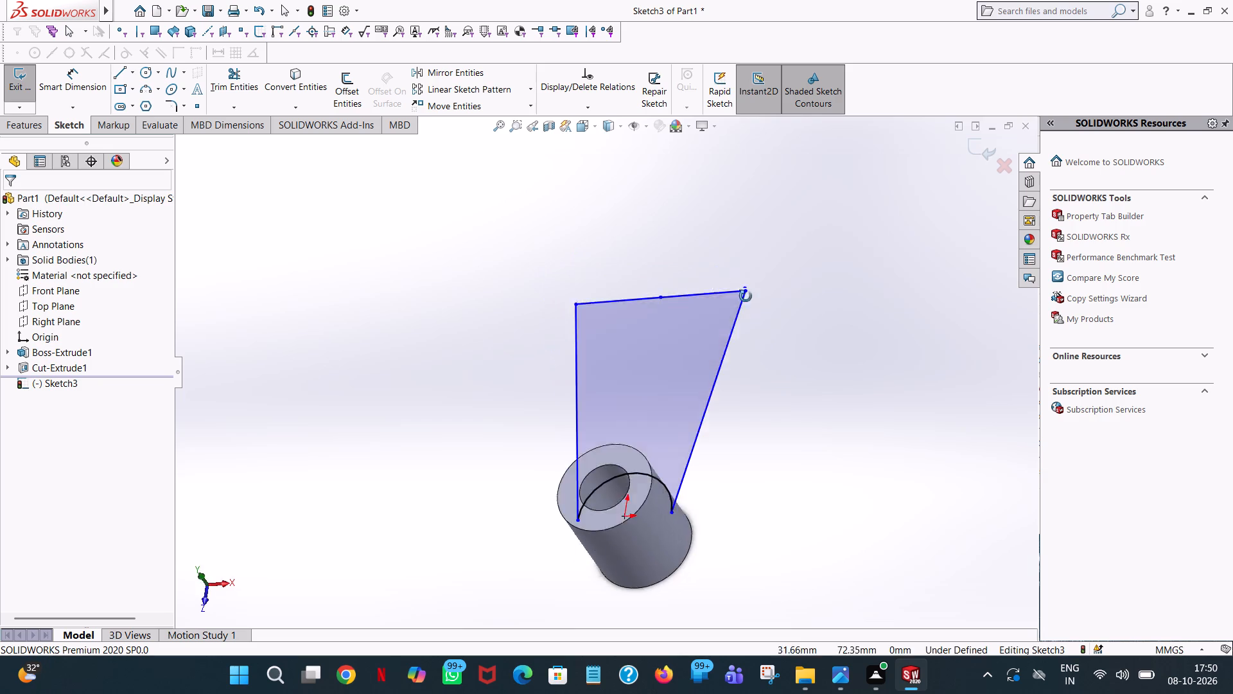
middle_click_drag(746, 296, 656, 322)
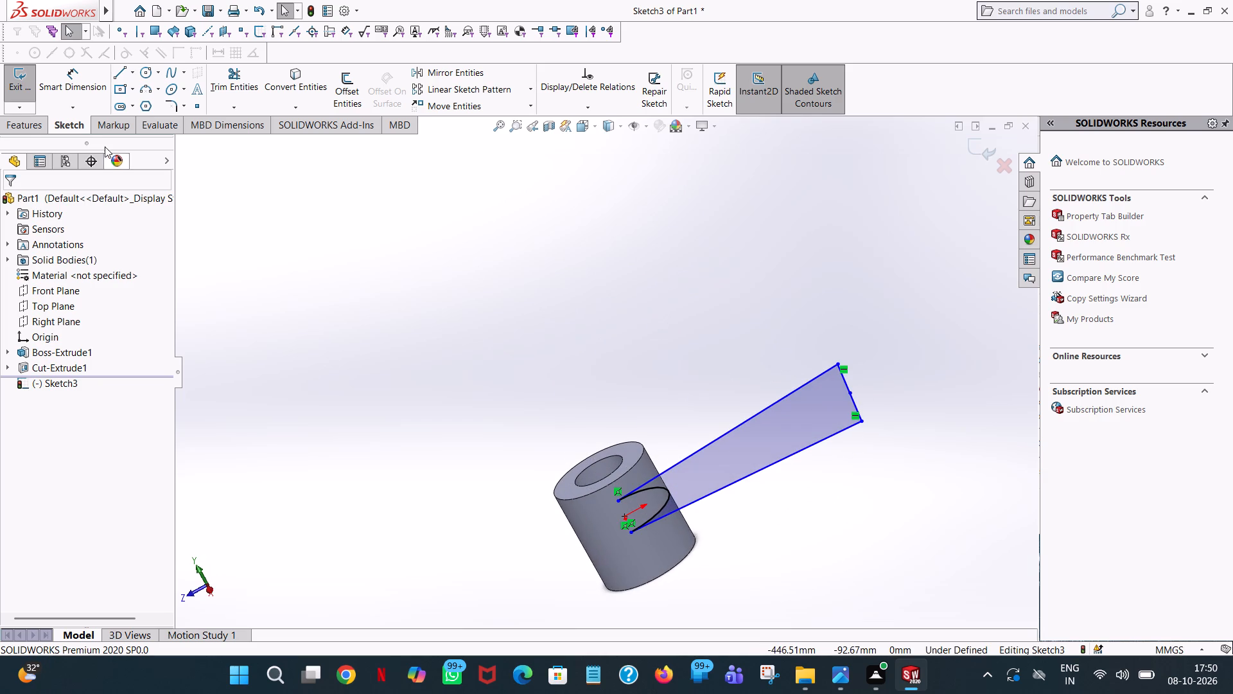
left_click(28, 134)
left_click(26, 127)
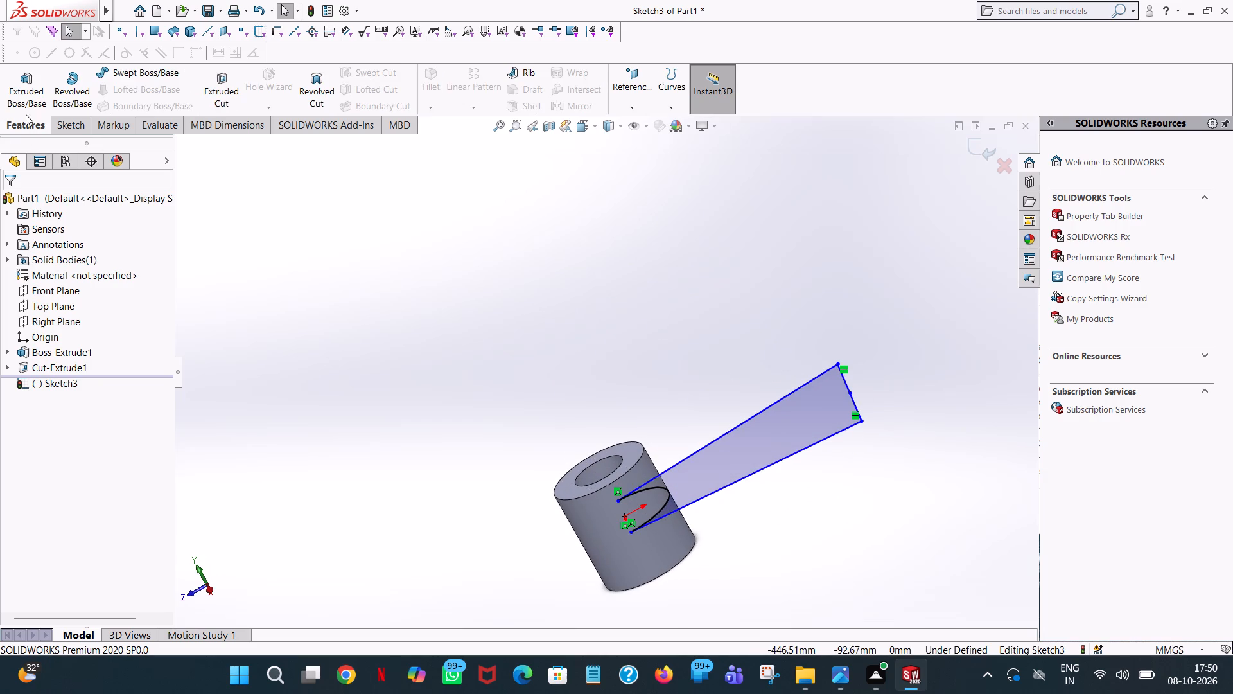
left_click(27, 105)
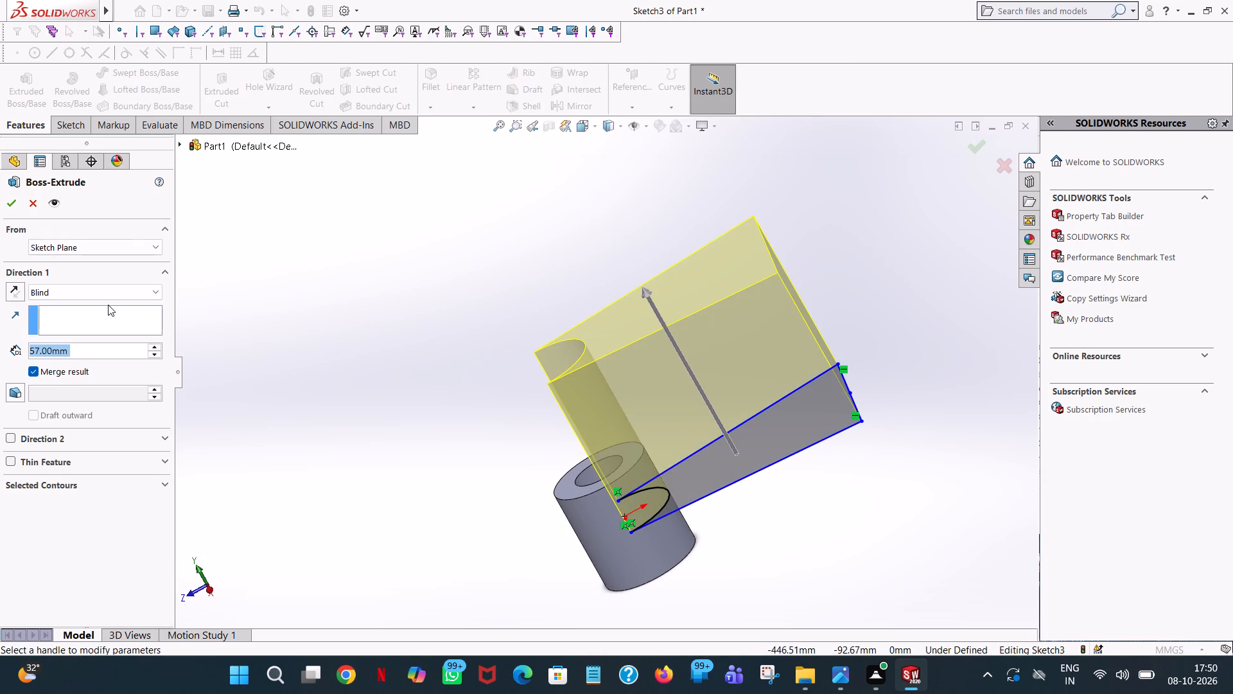
left_click(69, 292)
left_click(67, 367)
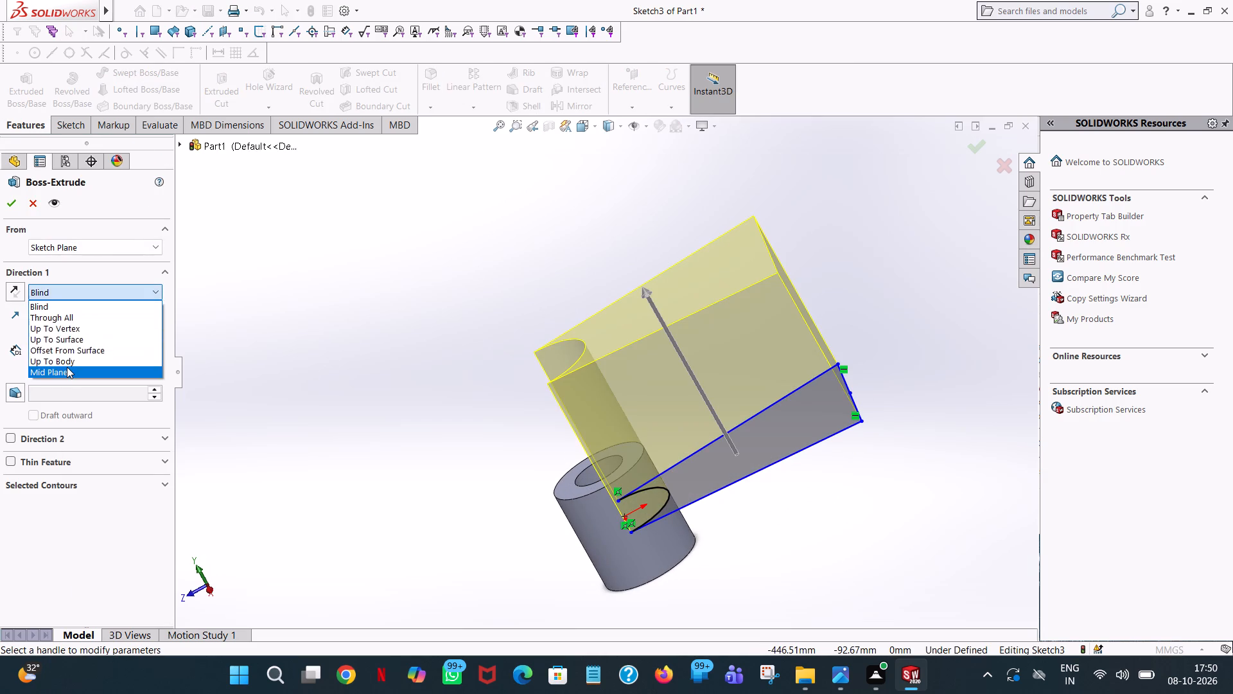
key("8")
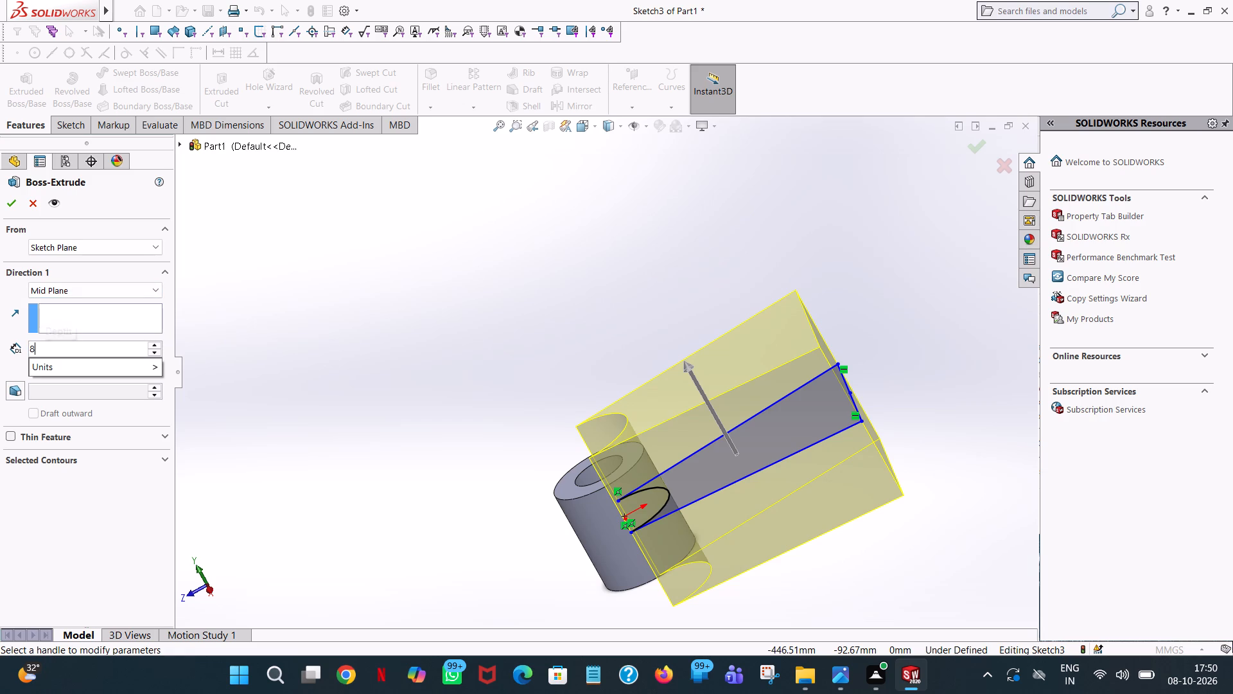
left_click(359, 278)
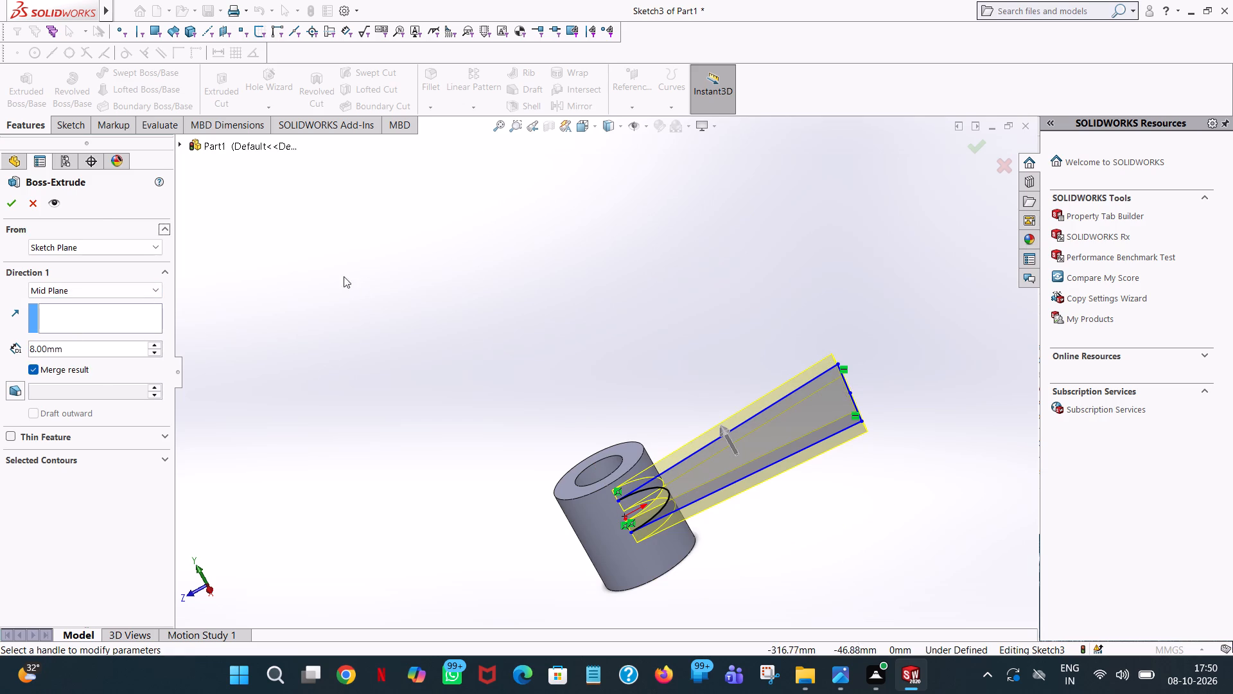
left_click(10, 202)
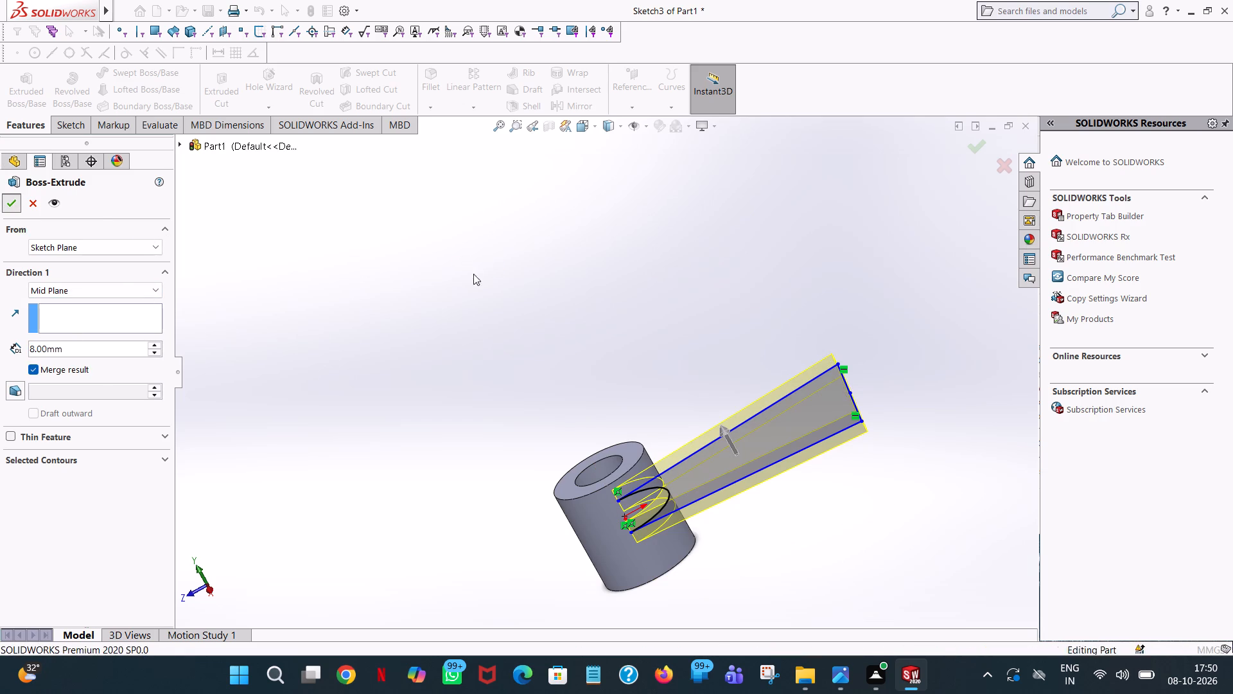
left_click(465, 274)
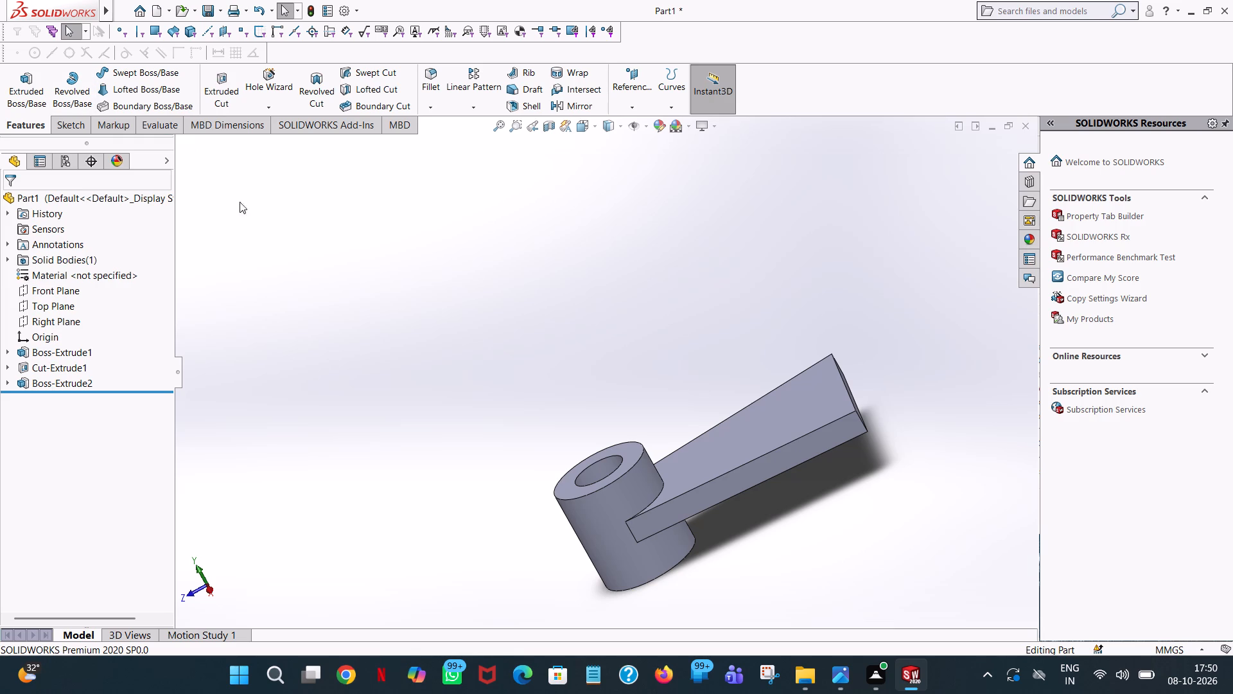
Examine the boss and the extruded tapered arm from several angles.
scroll(549, 302, "down", 1)
middle_click_drag(564, 307, 576, 290)
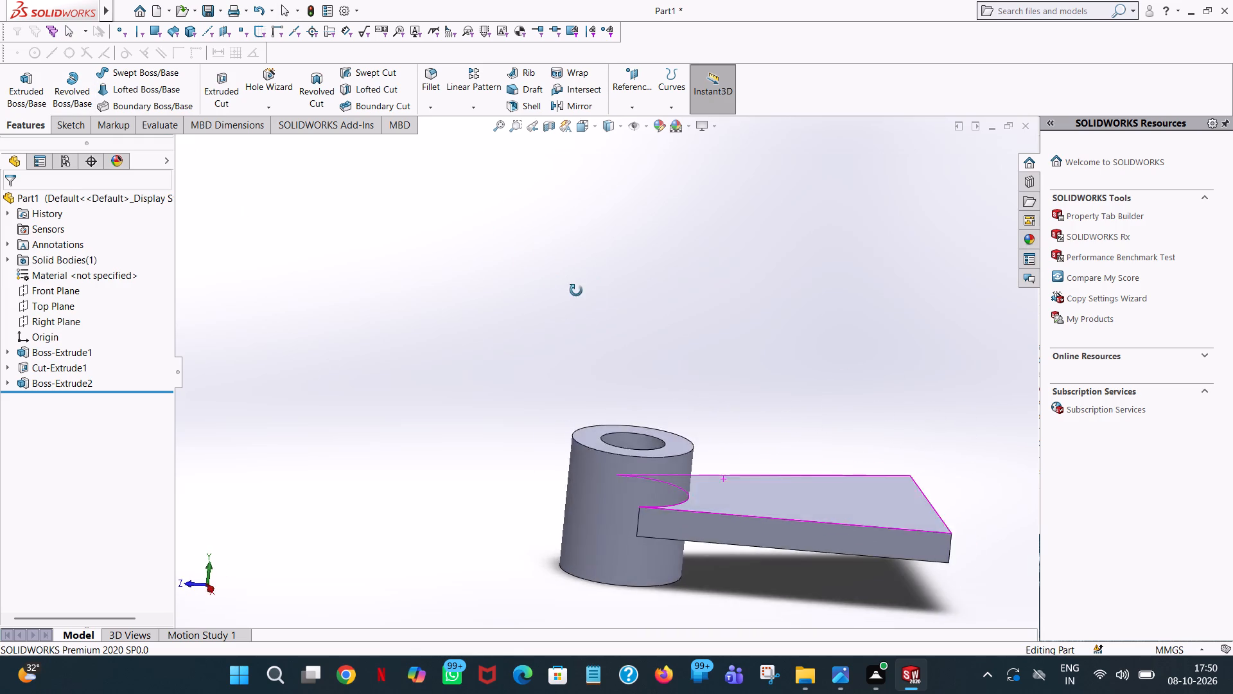
middle_click_drag(576, 290, 595, 283)
scroll(807, 382, "down", 5)
scroll(807, 382, "up", 8)
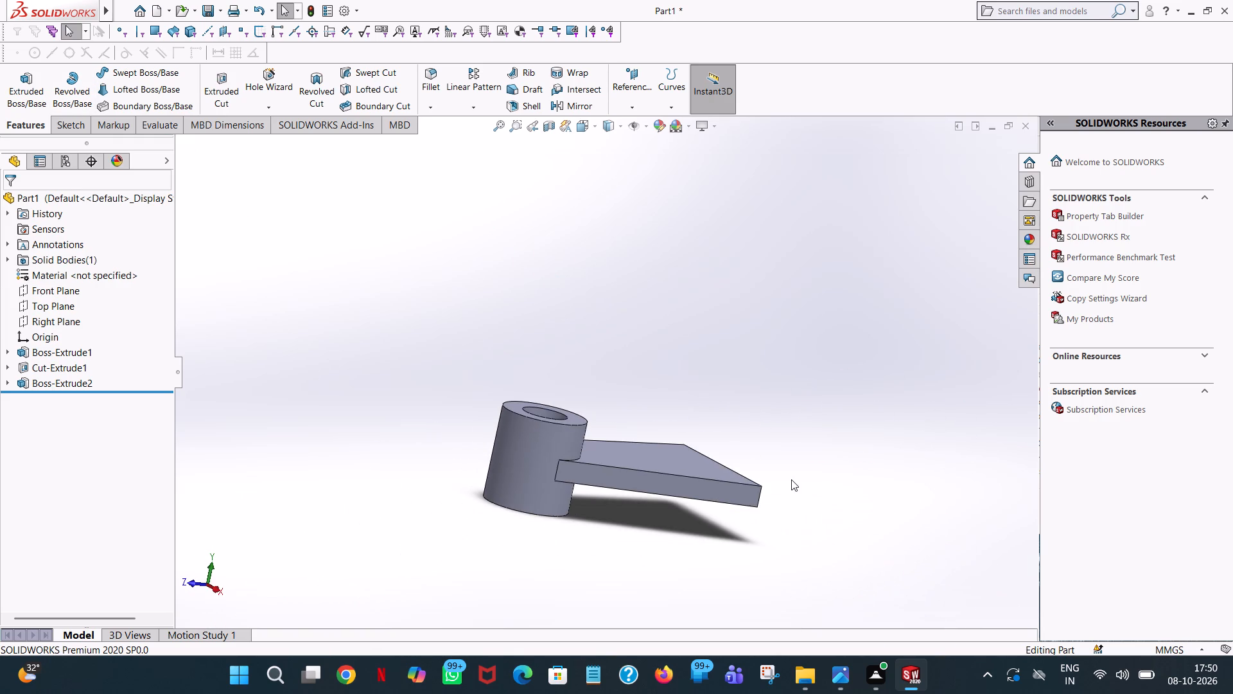
scroll(791, 479, "up", 2)
middle_click_drag(792, 479, 776, 422)
scroll(726, 397, "up", 1)
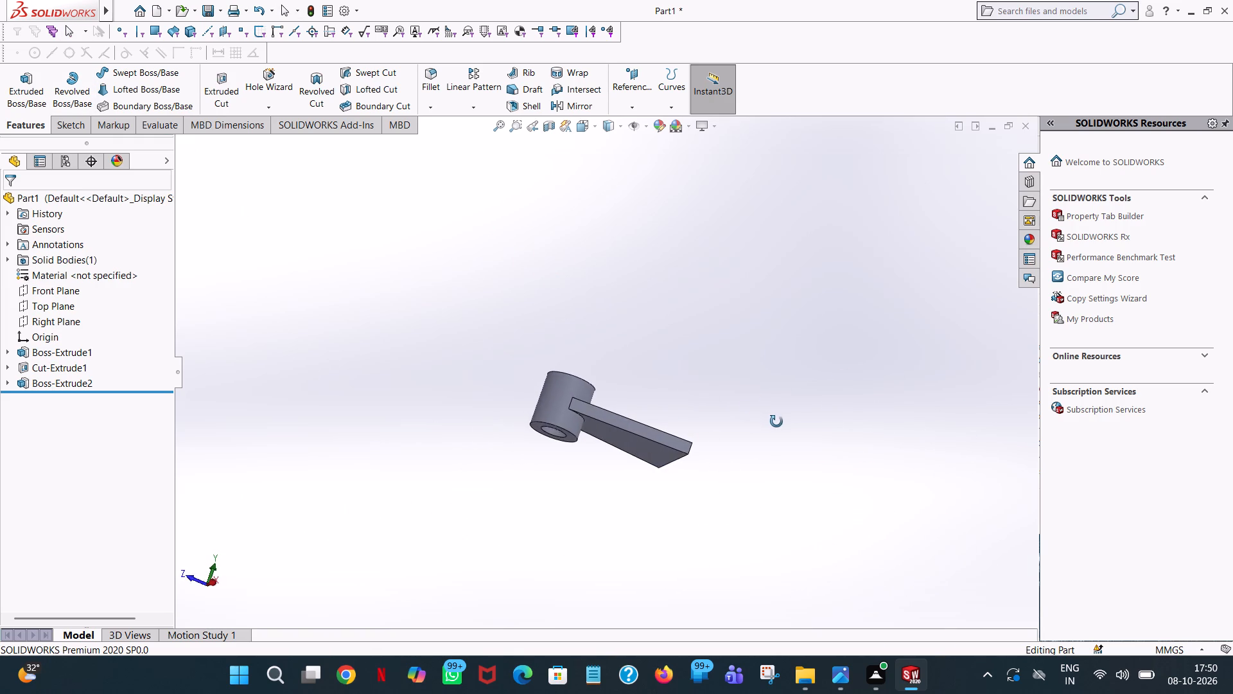
middle_click_drag(776, 422, 767, 470)
scroll(773, 456, "up", 1)
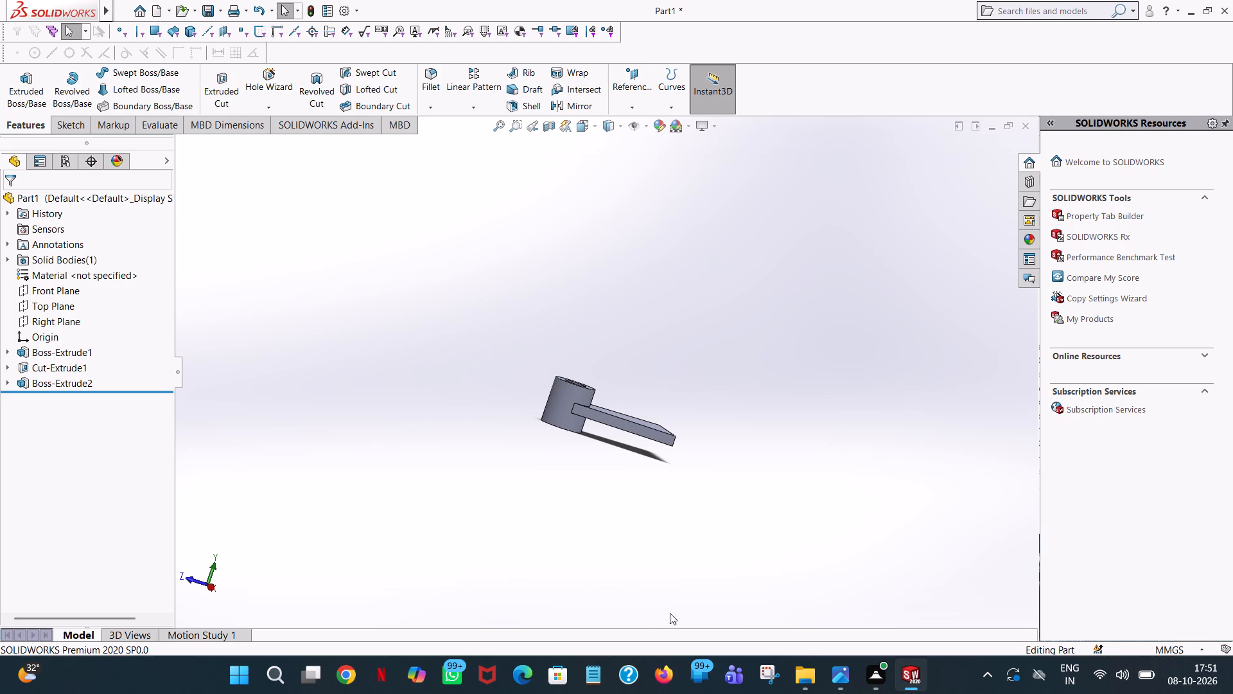
scroll(622, 481, "down", 3)
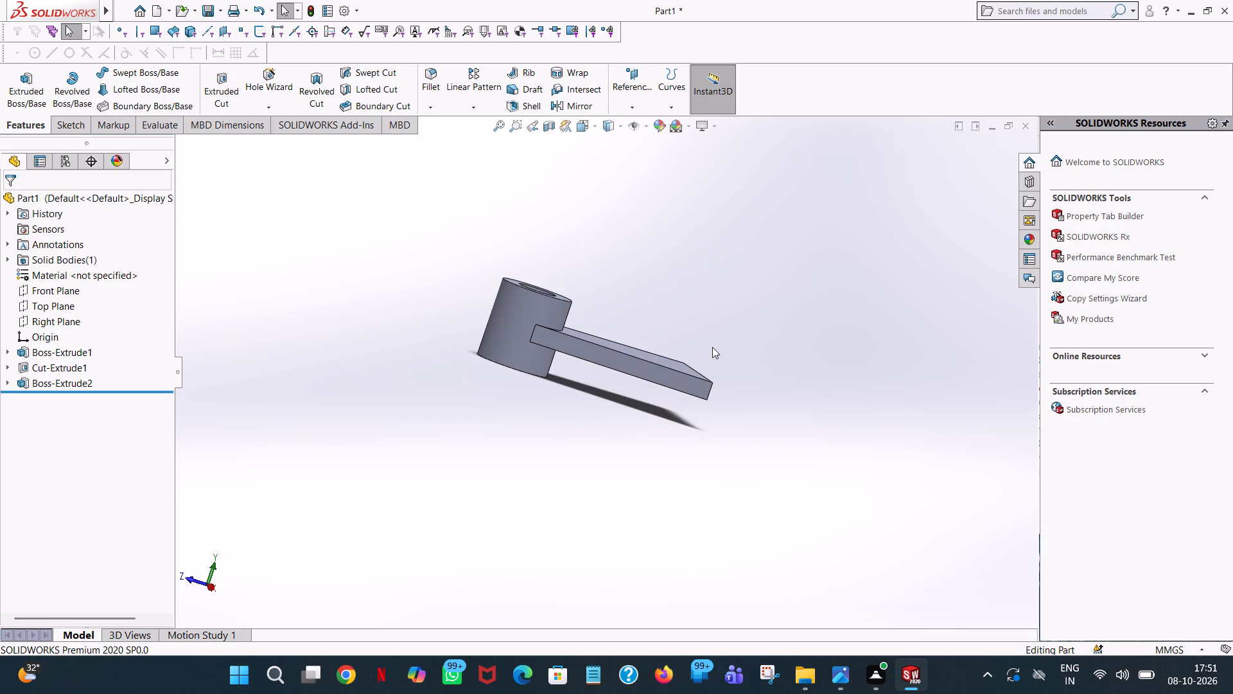
scroll(713, 345, "down", 1)
middle_click_drag(704, 321, 742, 349)
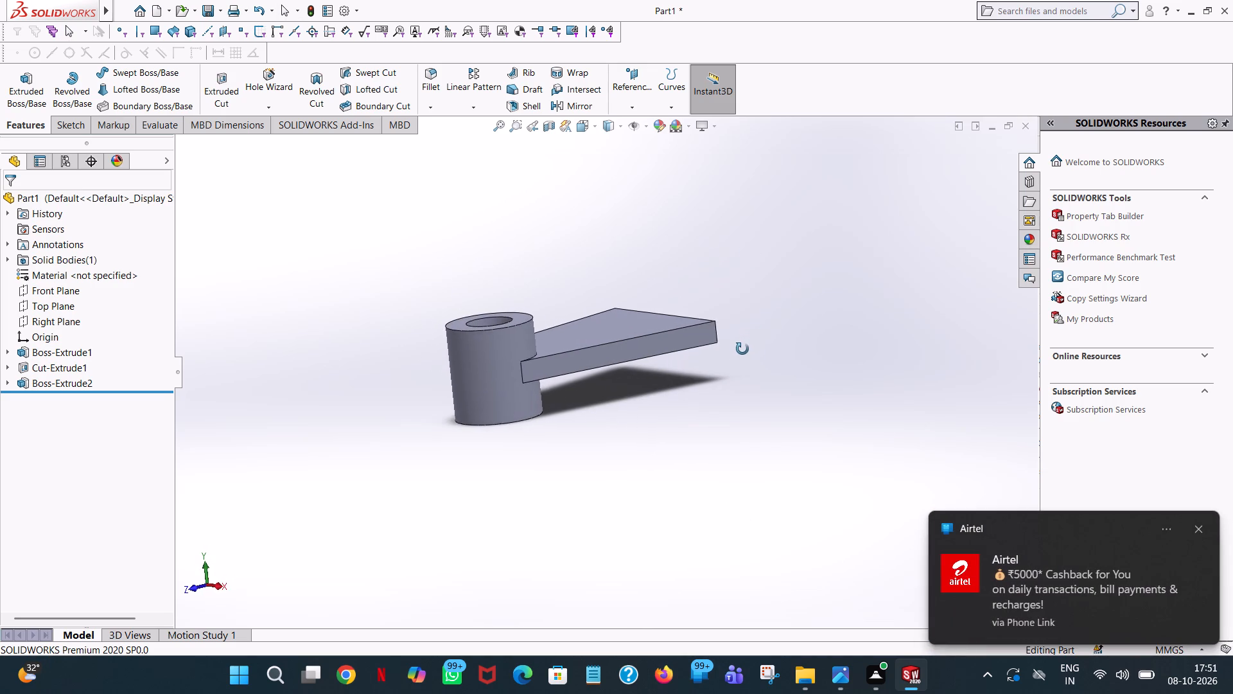
middle_click_drag(742, 349, 733, 355)
scroll(728, 357, "up", 1)
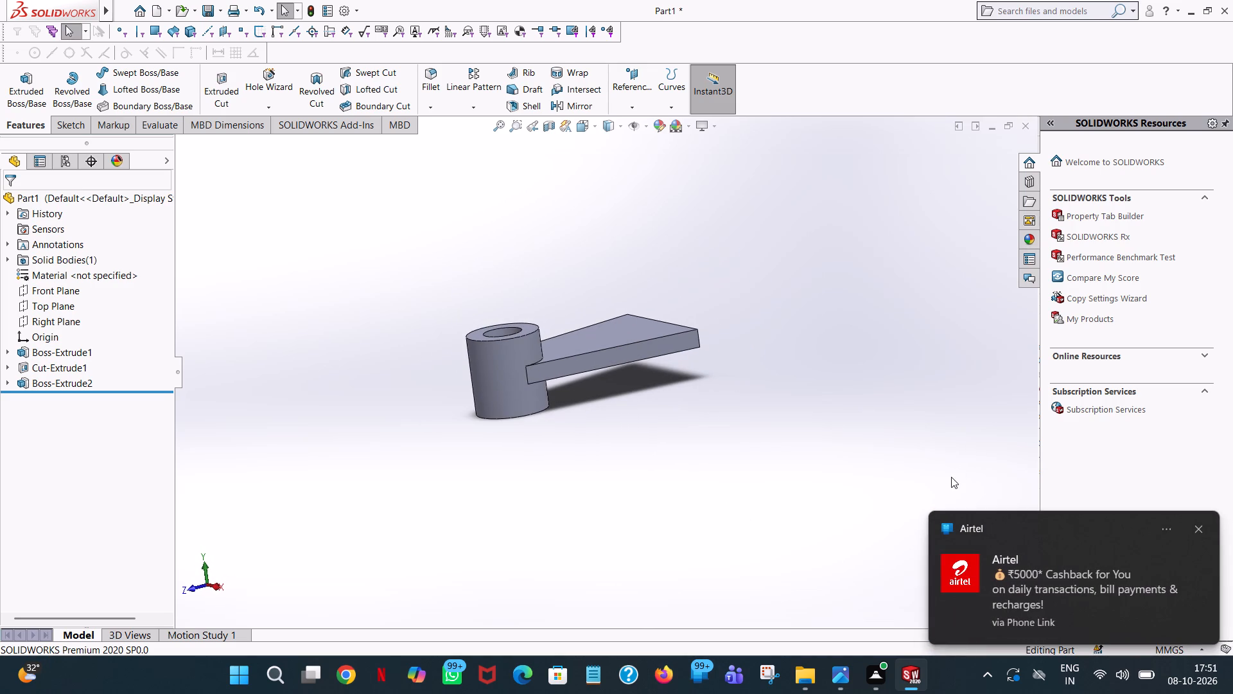
left_click(1203, 526)
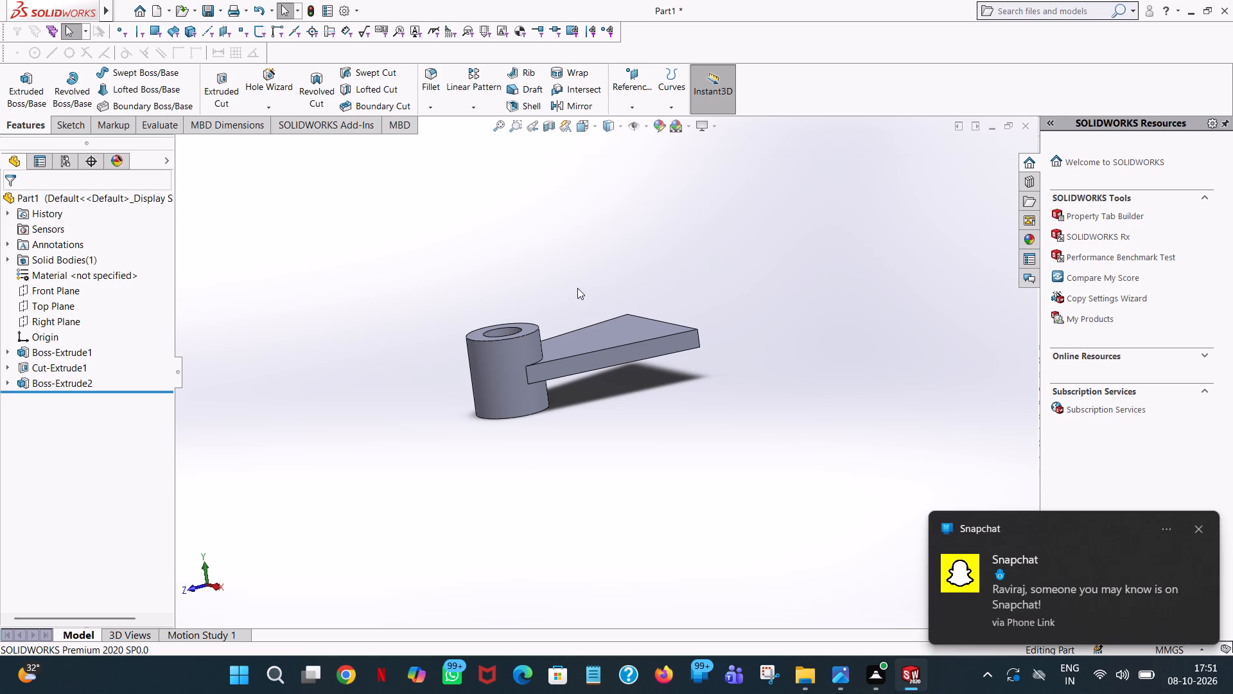
middle_click_drag(570, 288, 525, 283)
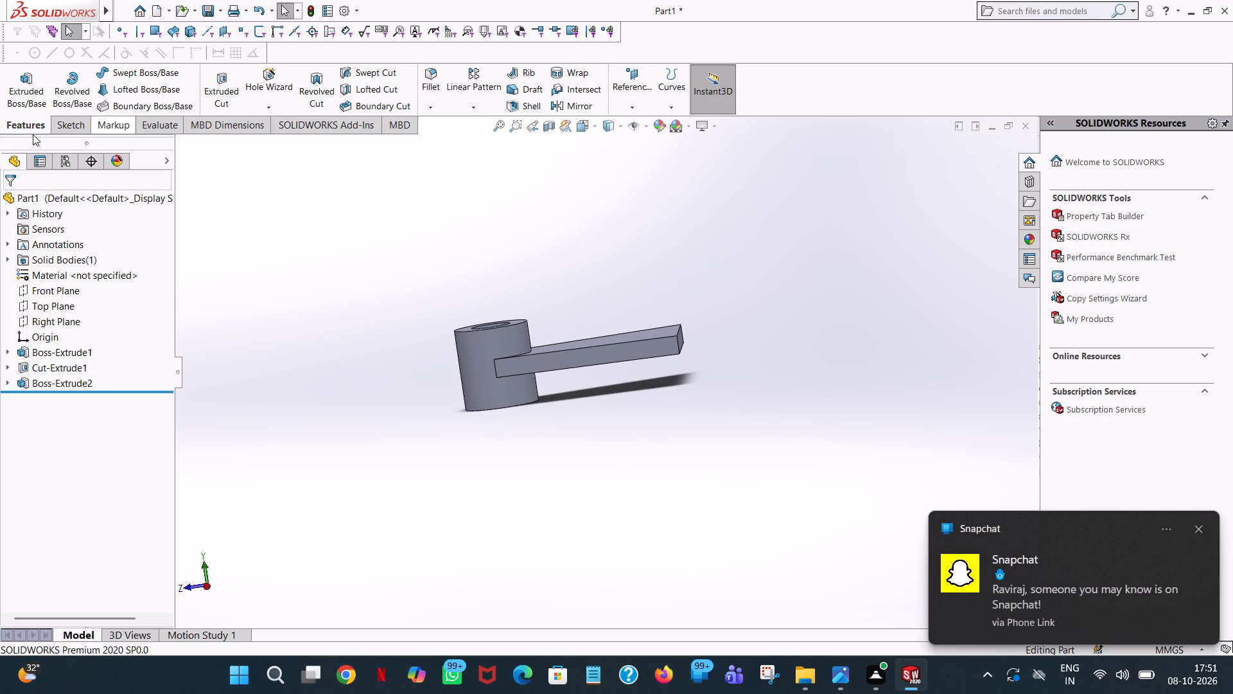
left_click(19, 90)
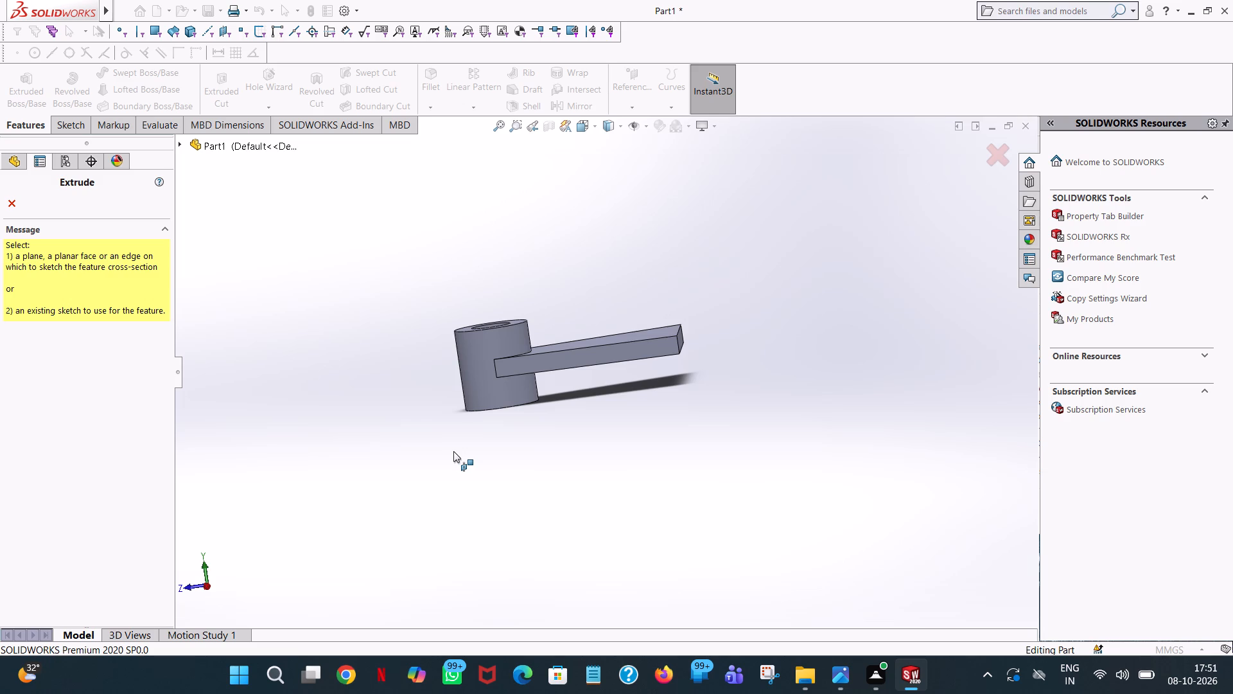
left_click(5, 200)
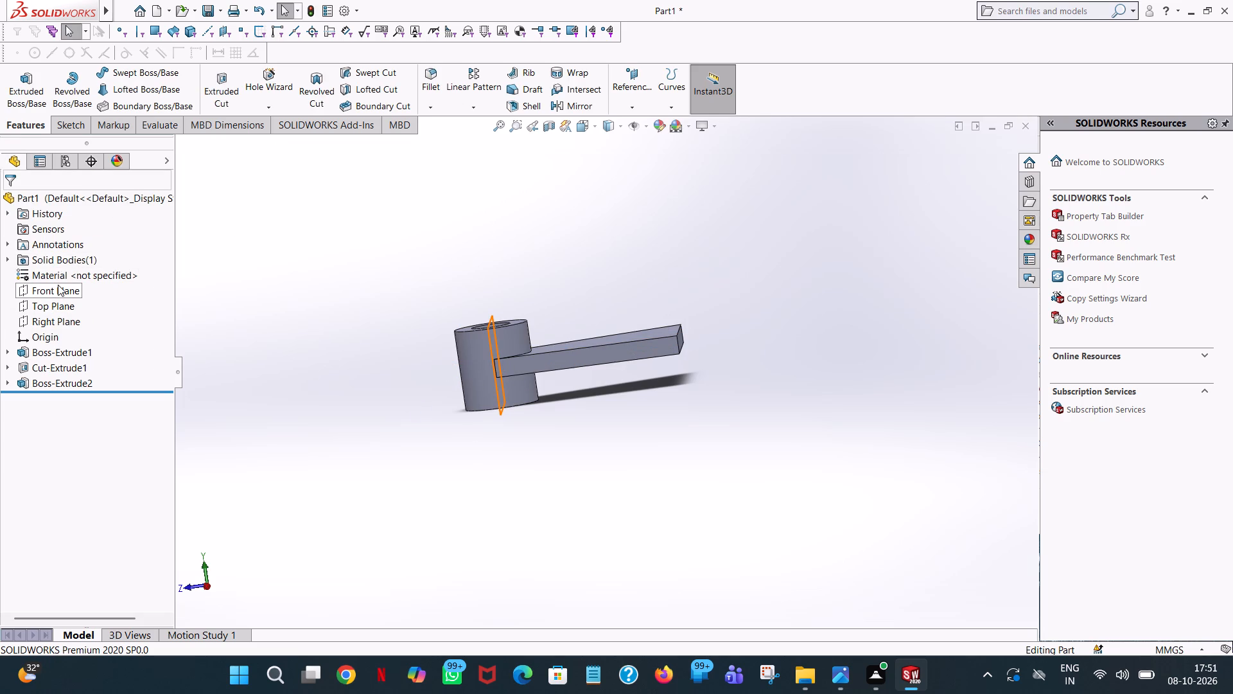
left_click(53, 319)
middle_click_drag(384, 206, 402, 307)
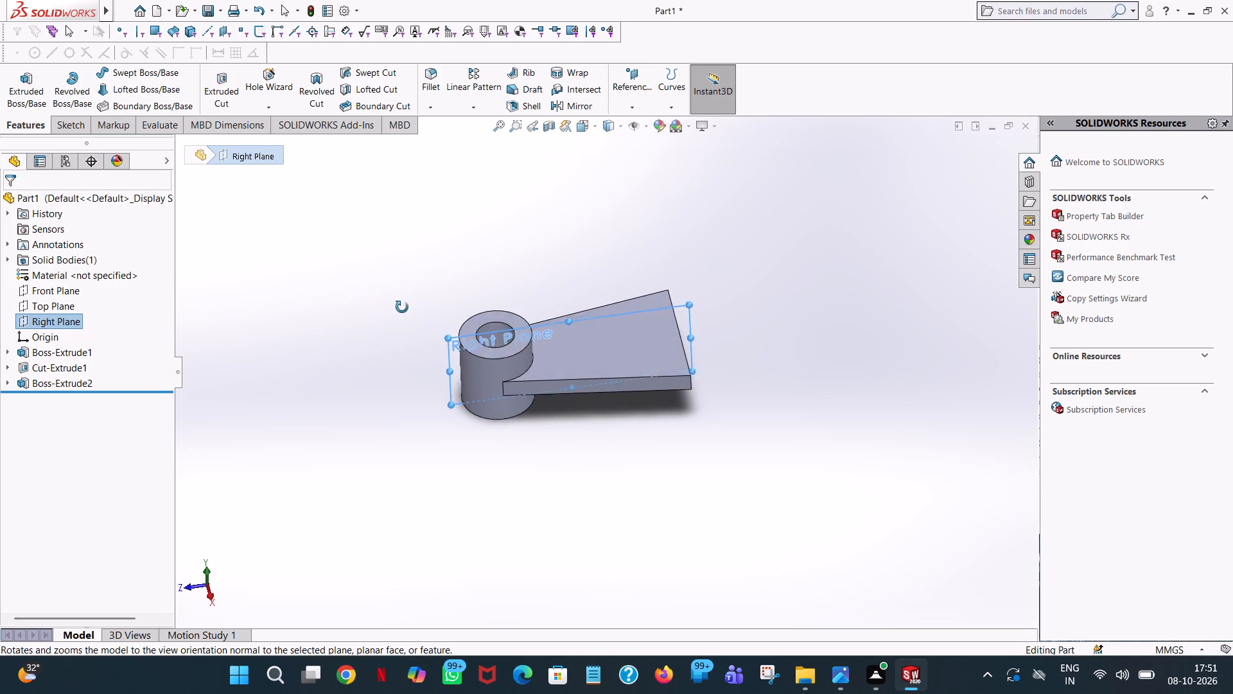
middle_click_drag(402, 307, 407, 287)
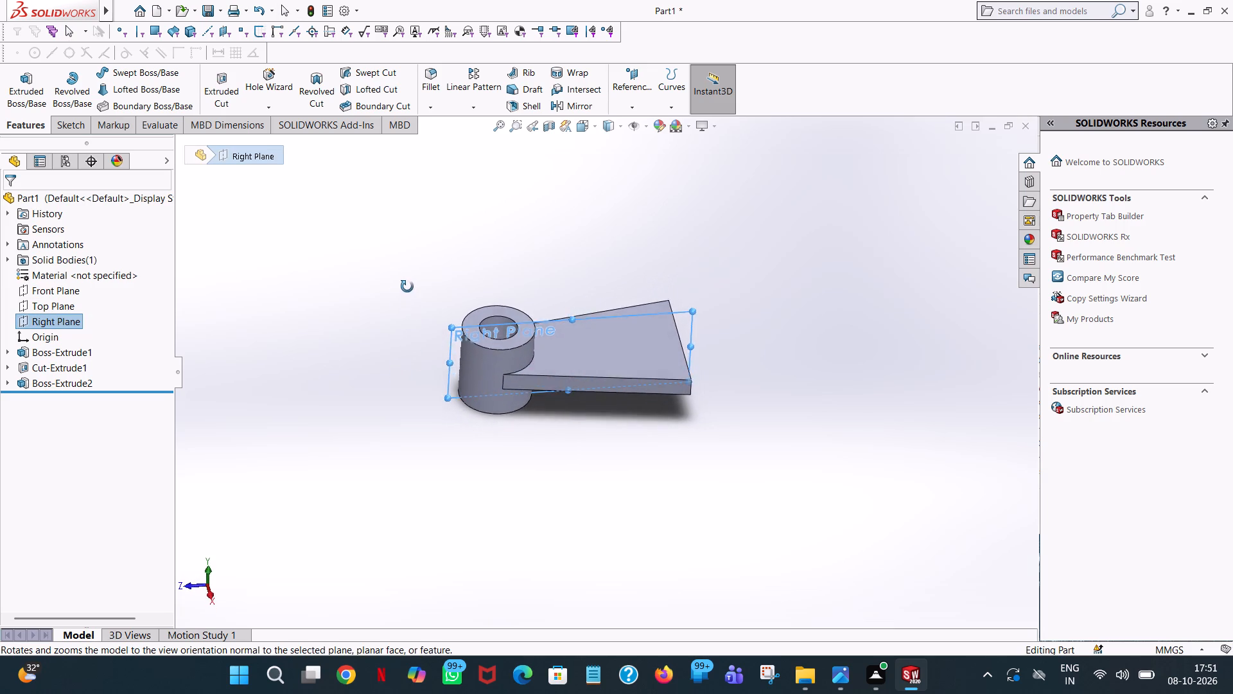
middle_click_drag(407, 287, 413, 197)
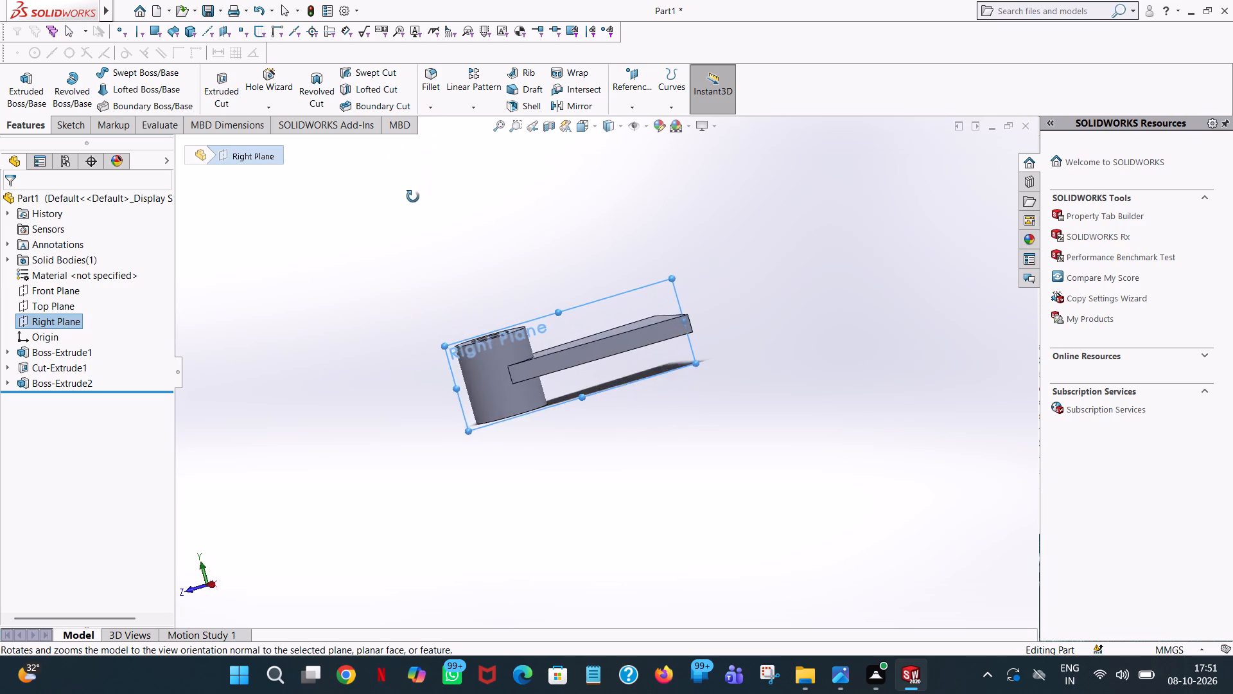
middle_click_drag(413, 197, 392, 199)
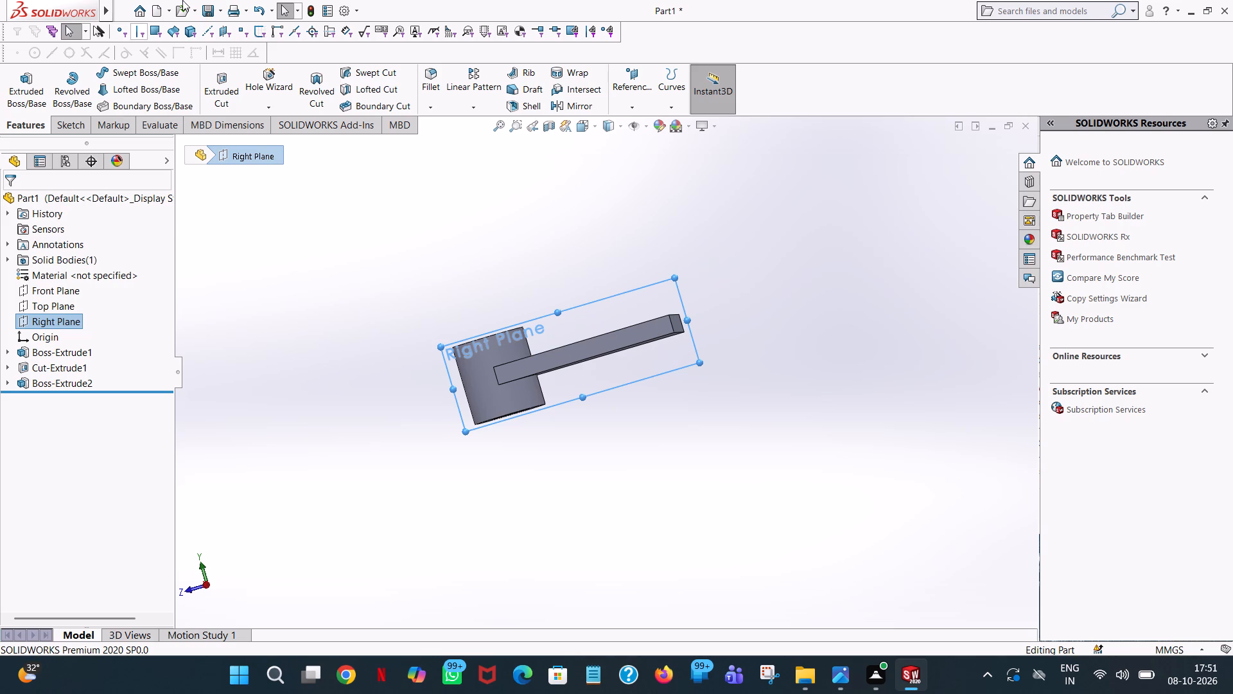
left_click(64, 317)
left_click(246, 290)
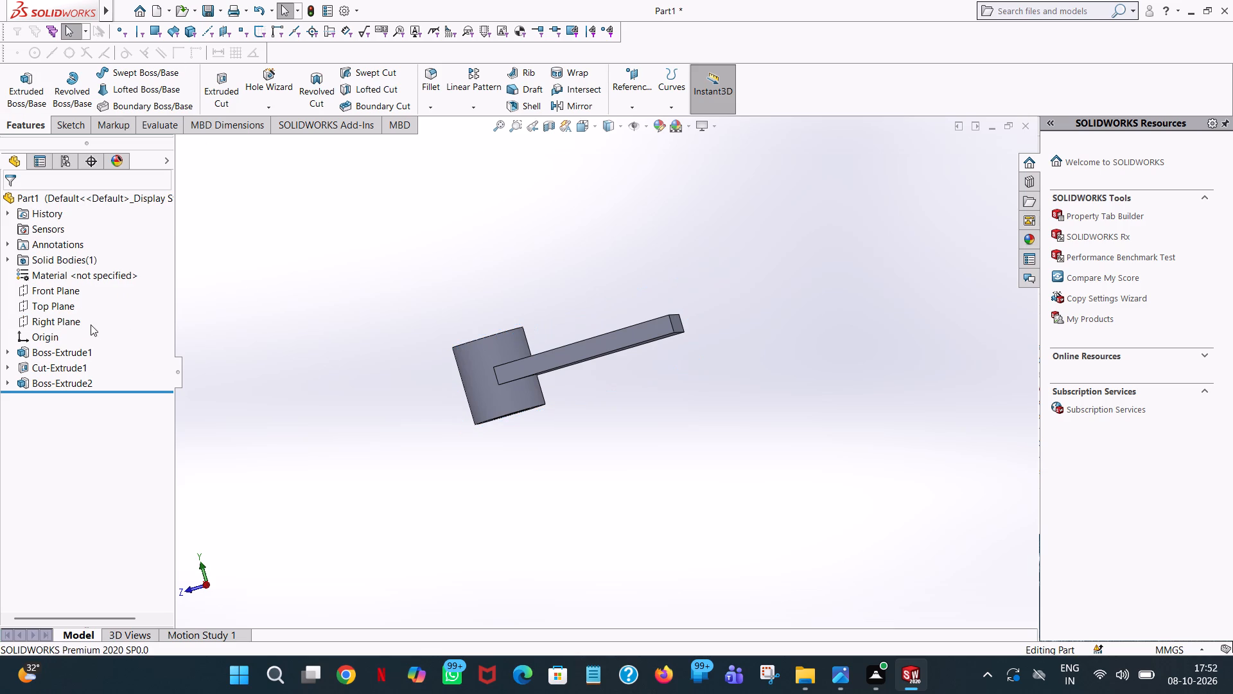
Open a new sketch on the Right Plane and view it face-on.
left_click(79, 319)
left_click(98, 300)
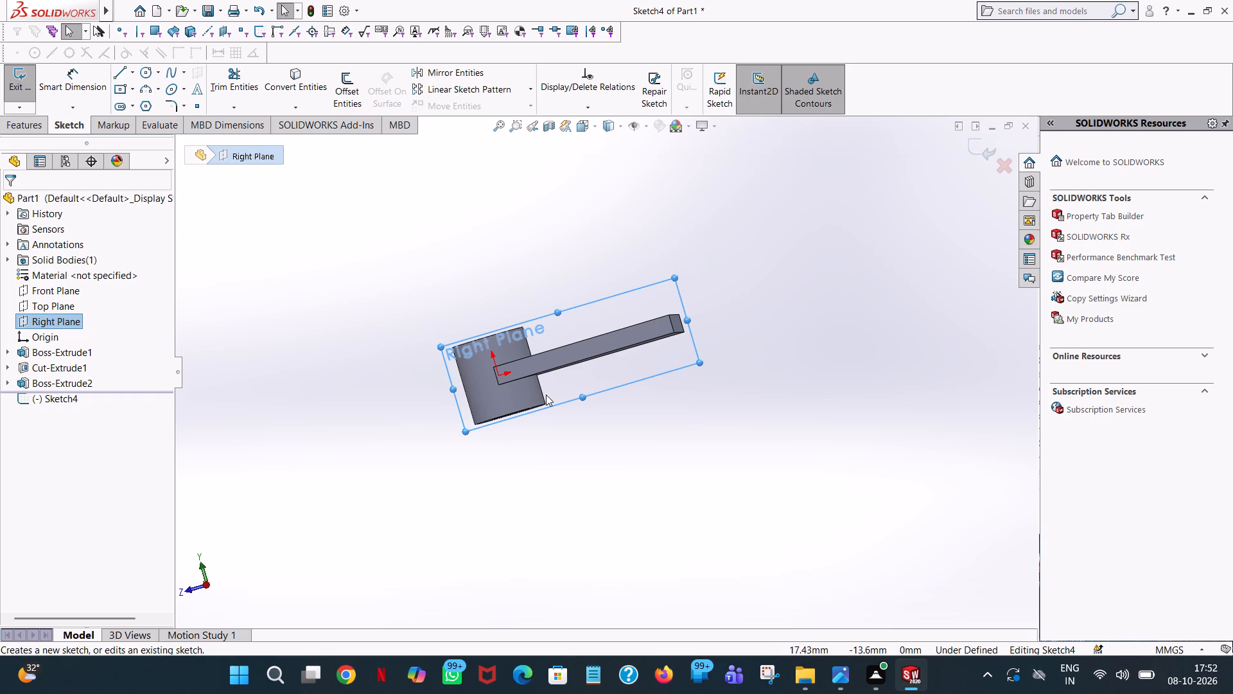
key("space")
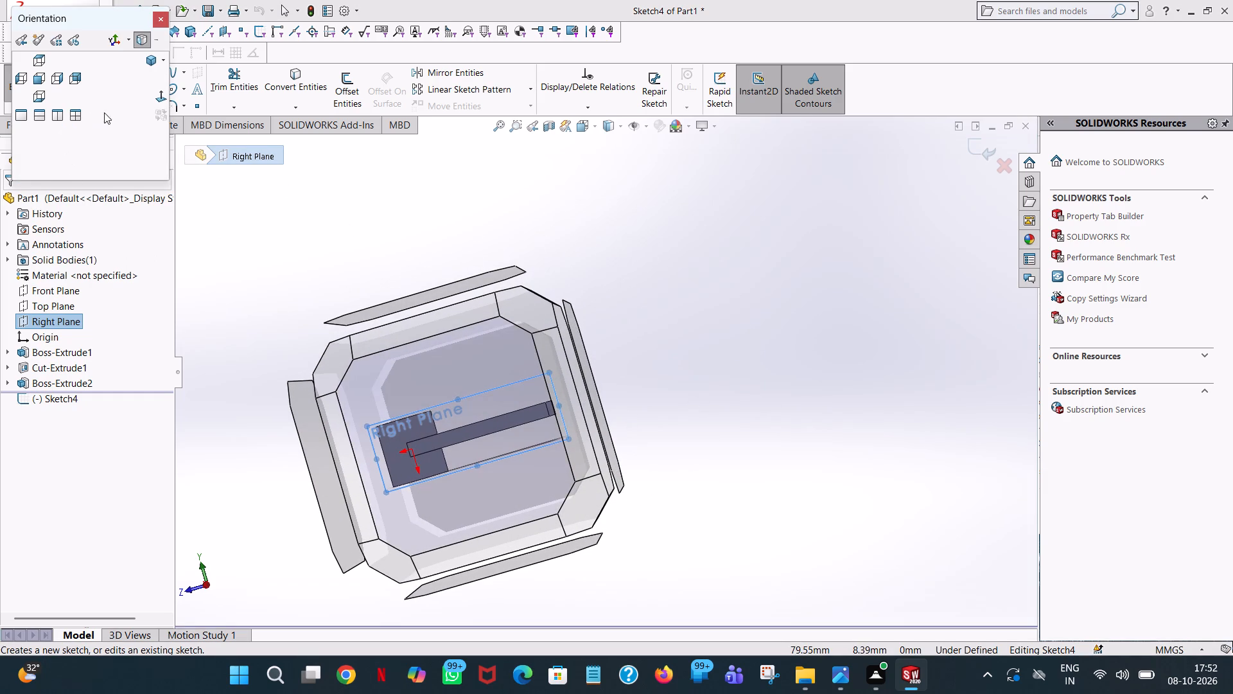
left_click(167, 101)
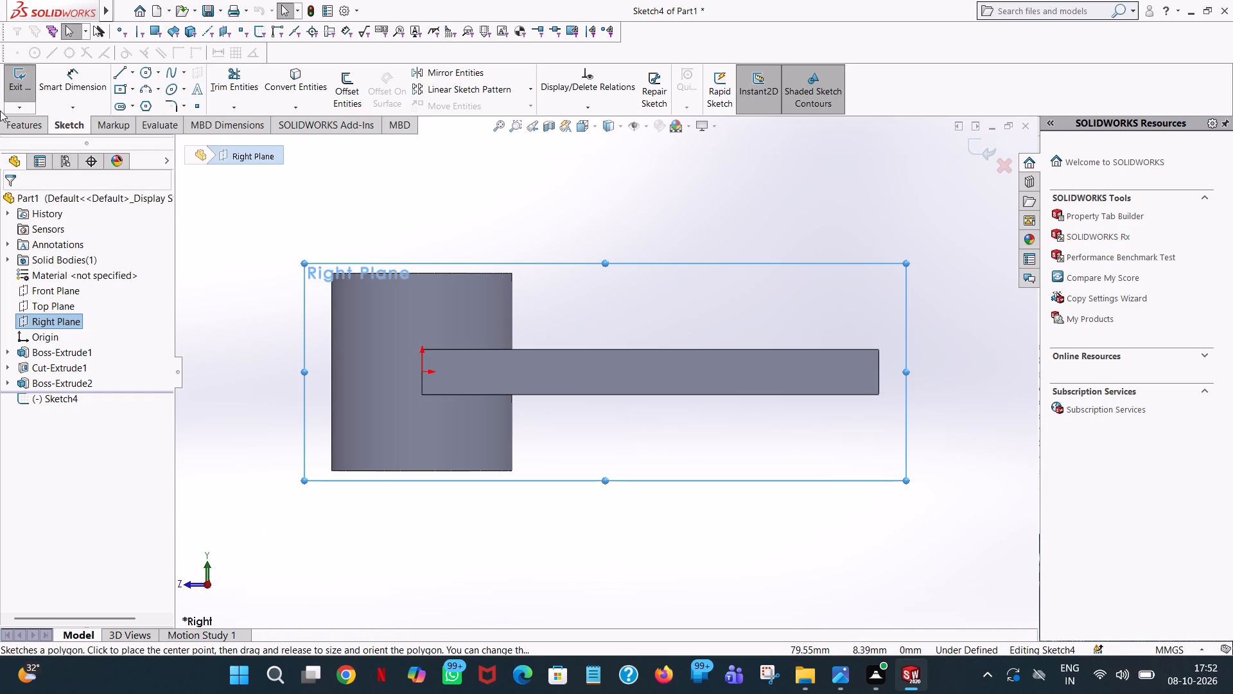
scroll(835, 351, "down", 1)
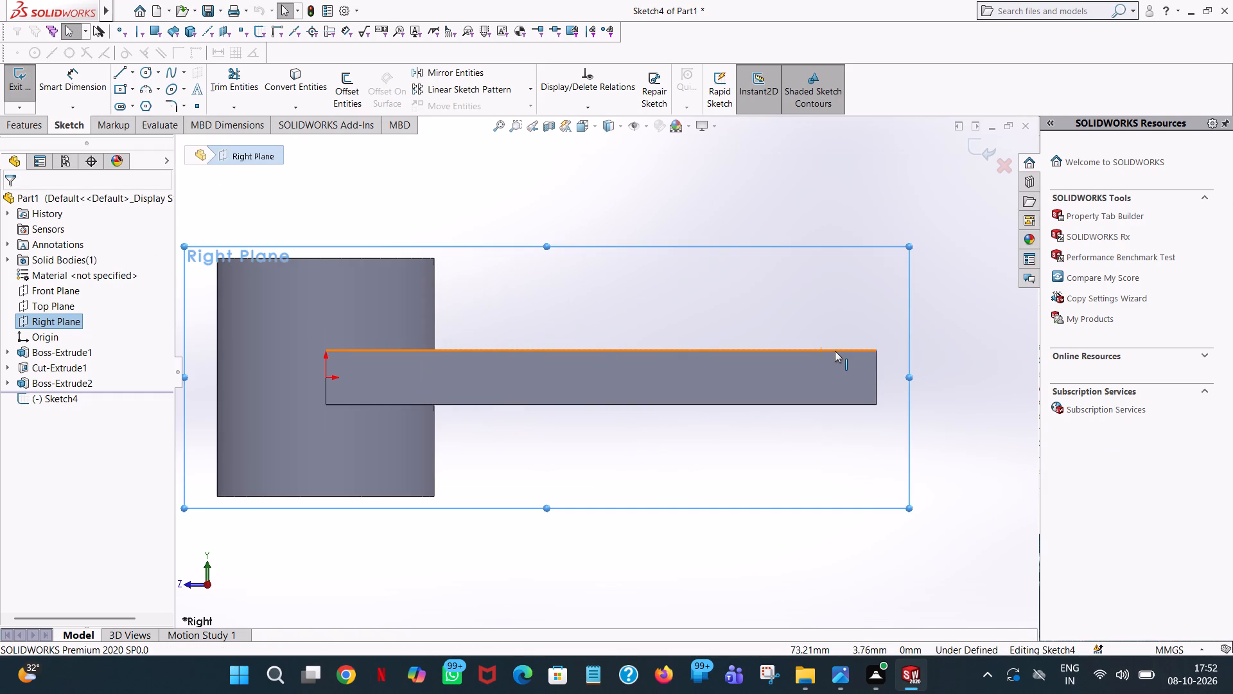
scroll(835, 351, "up", 3)
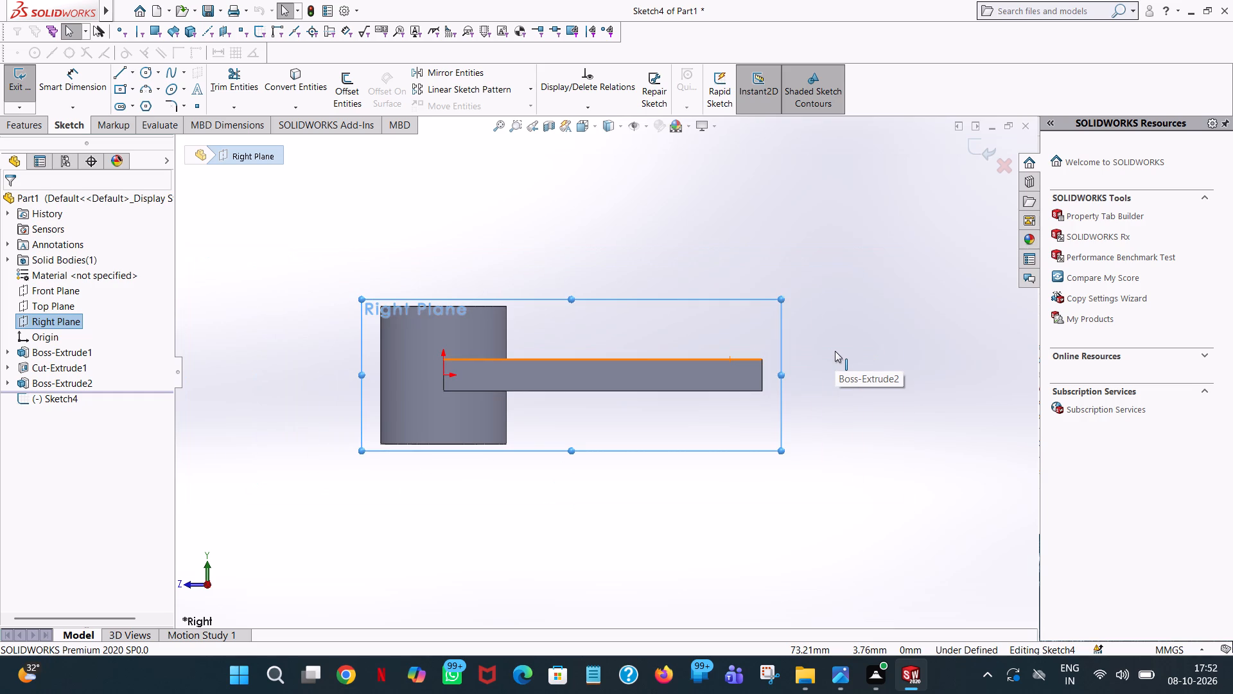
Draw a vertical line upward from the midpoint of the cylindrical boss's top edge.
left_click(114, 68)
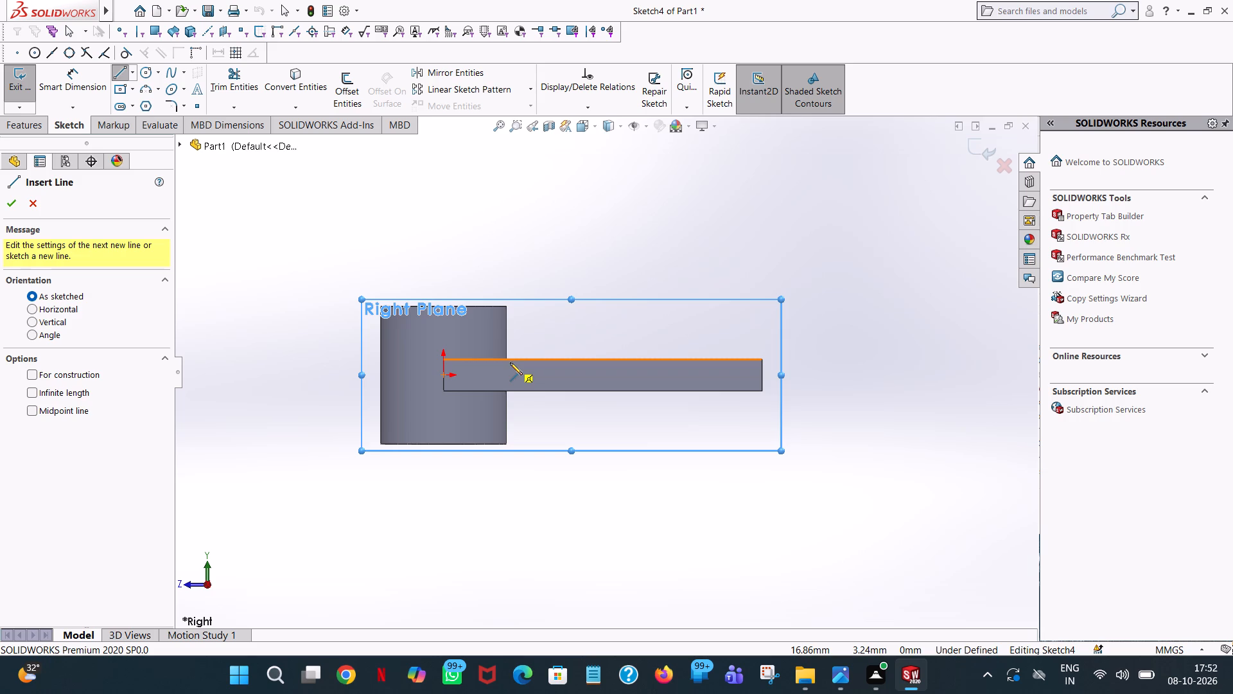
left_click(444, 305)
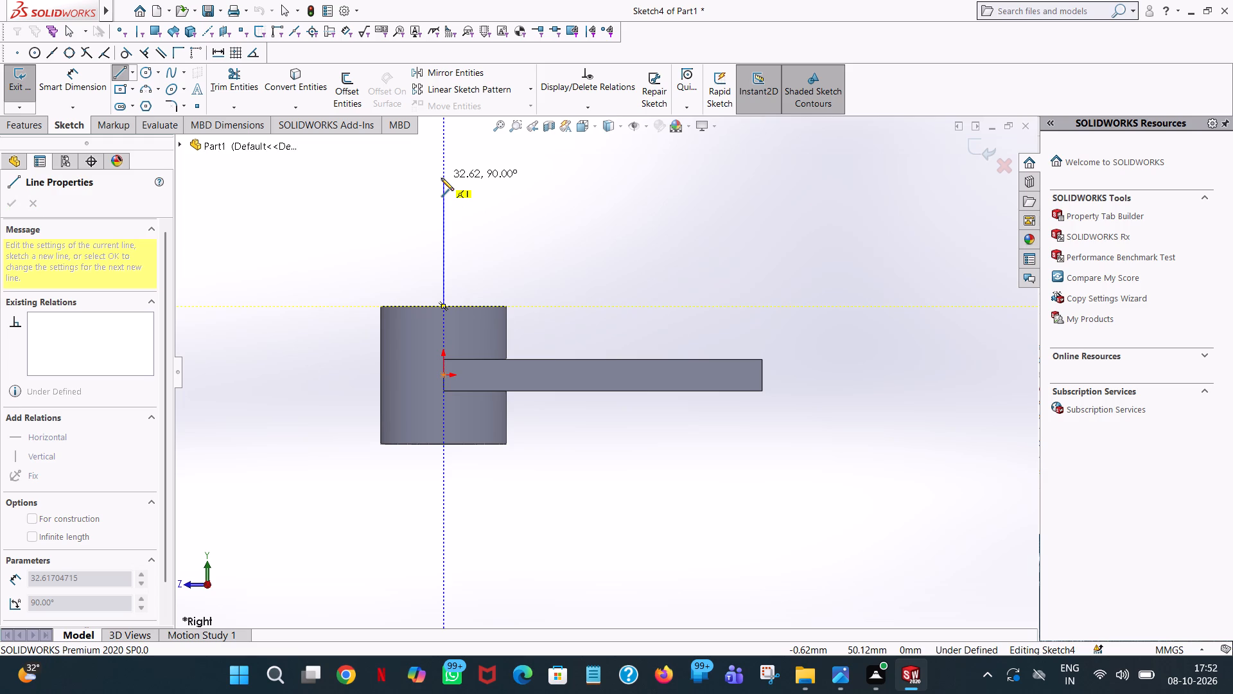
scroll(441, 178, "up", 1)
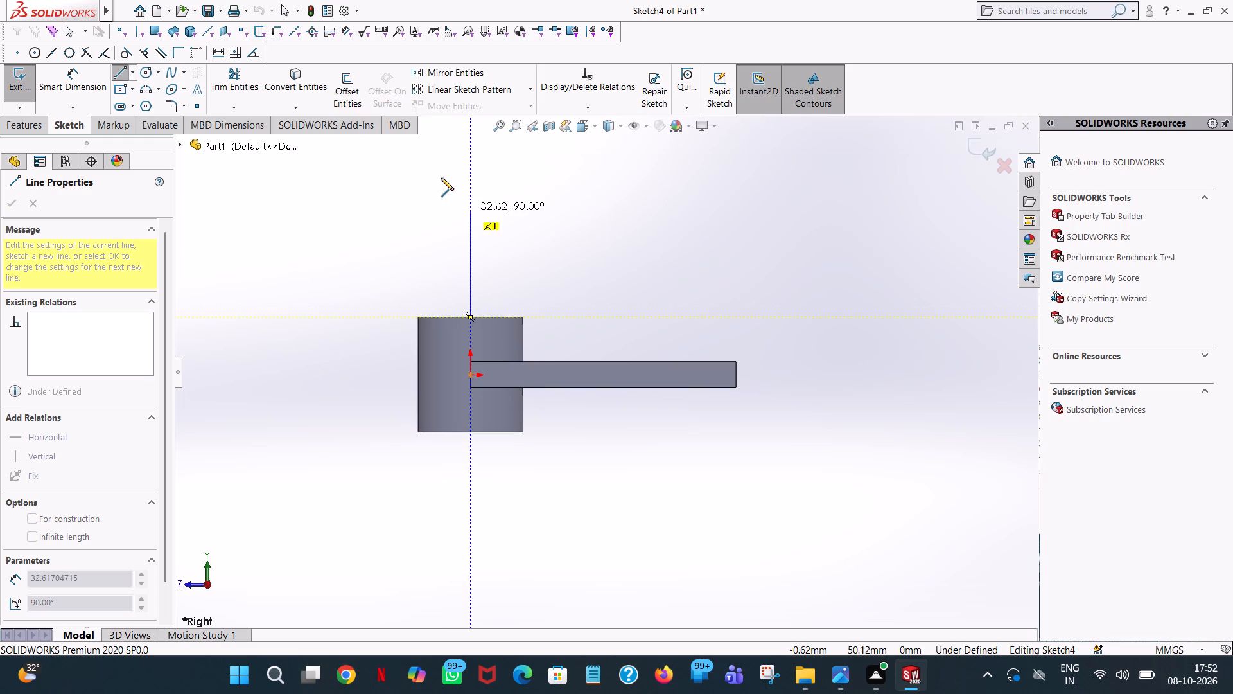
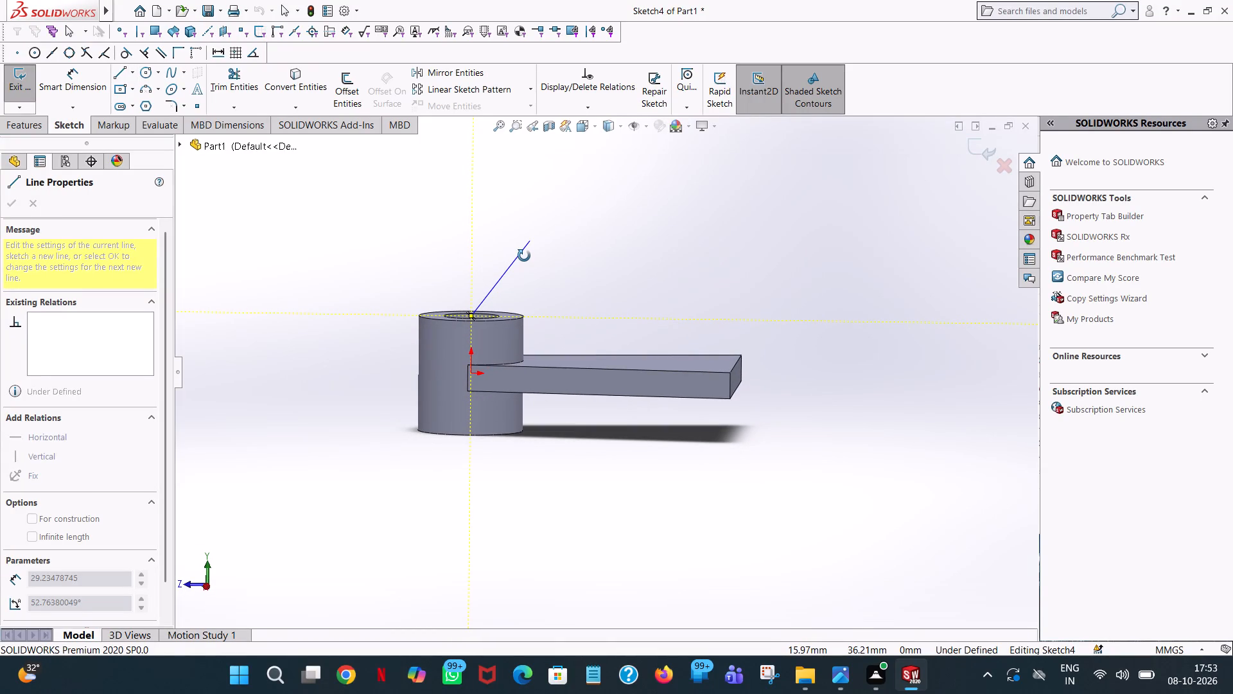
Abandon the unfinished line and exit the sketch on the Right Plane.
scroll(523, 271, "up", 1)
right_click(523, 273)
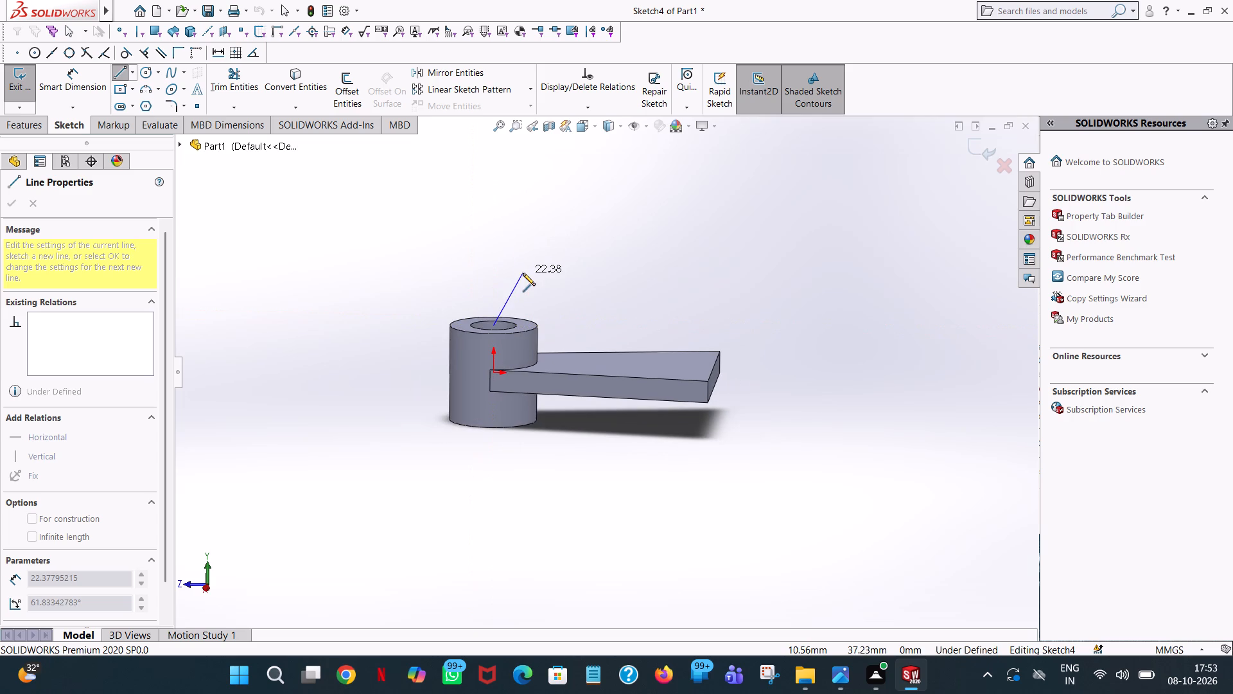
left_click(564, 283)
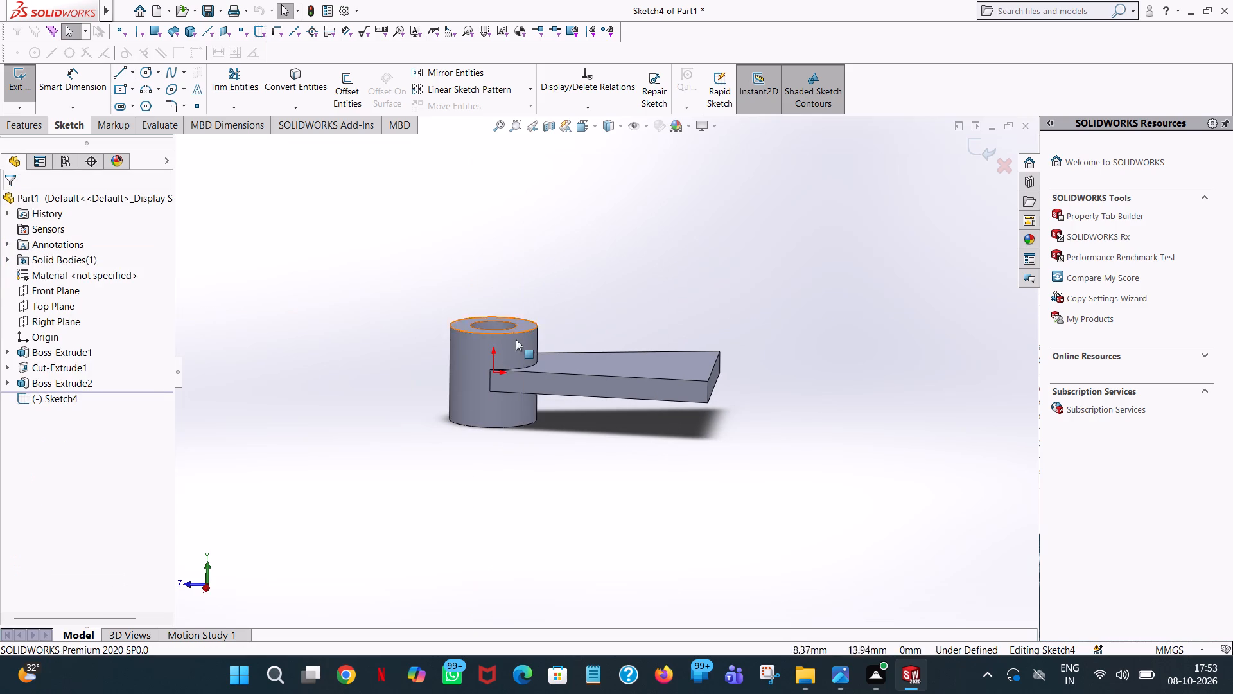
right_click_drag(514, 357, 532, 439)
middle_click_drag(514, 357, 593, 456)
left_click(810, 304)
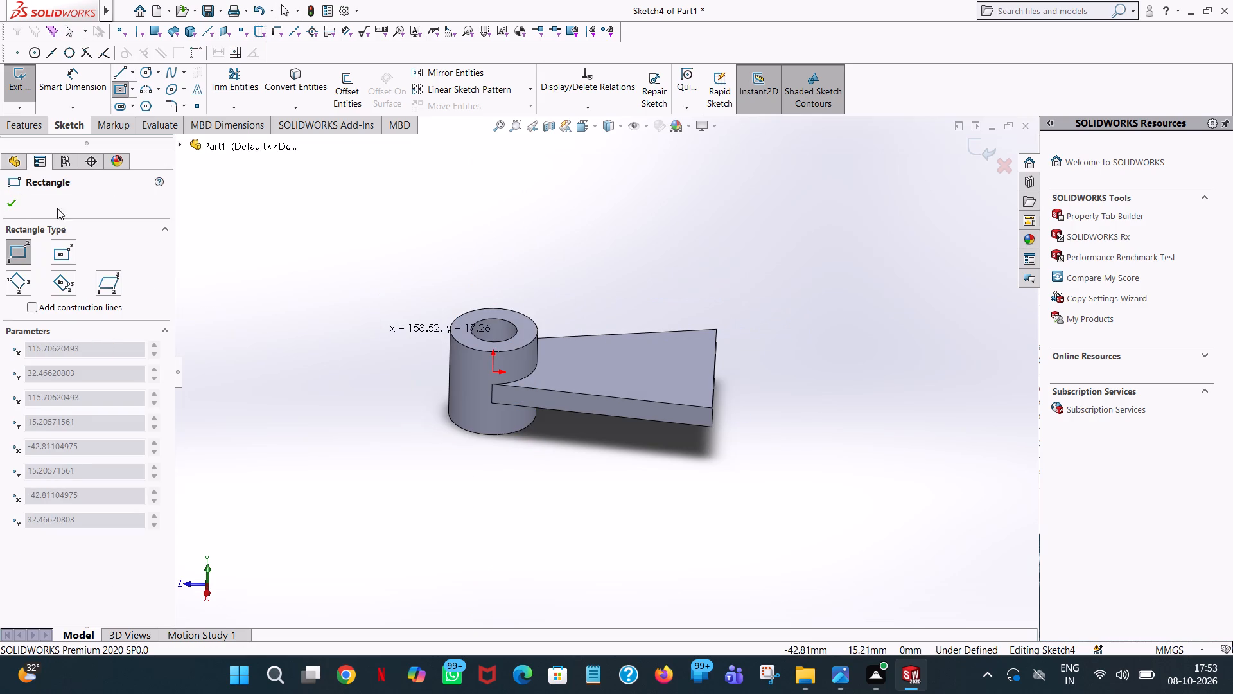
left_click(5, 206)
right_click(406, 227)
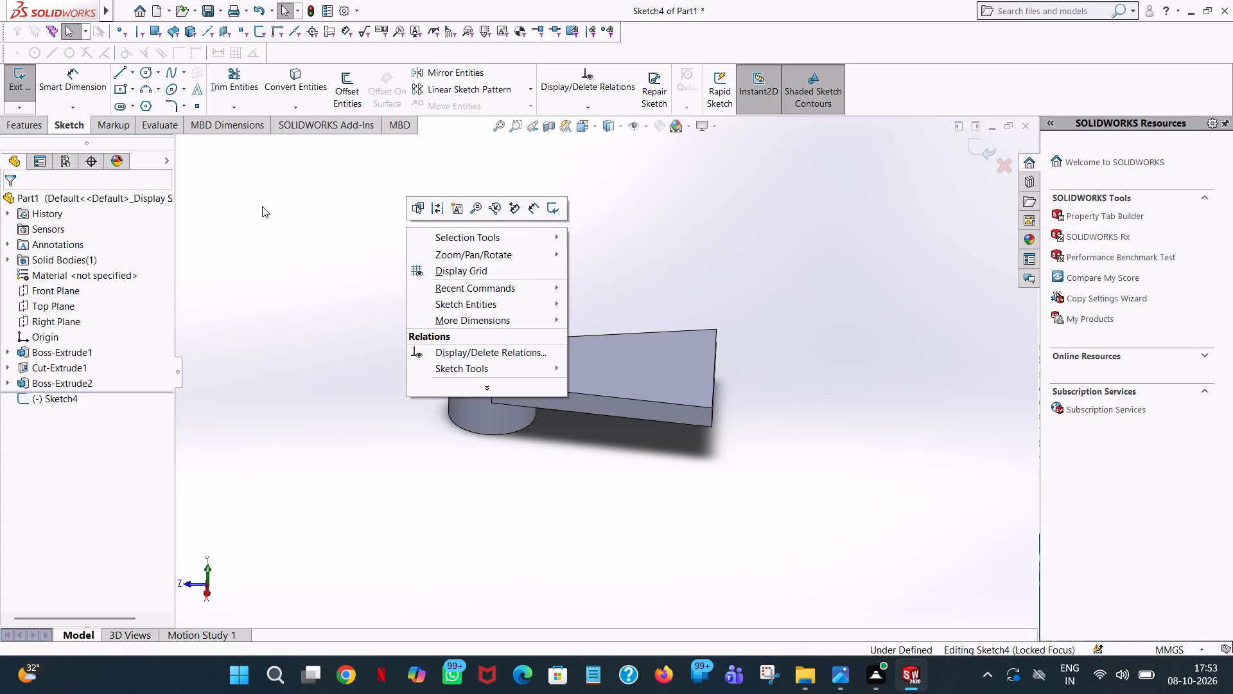
left_click(262, 206)
left_click(16, 90)
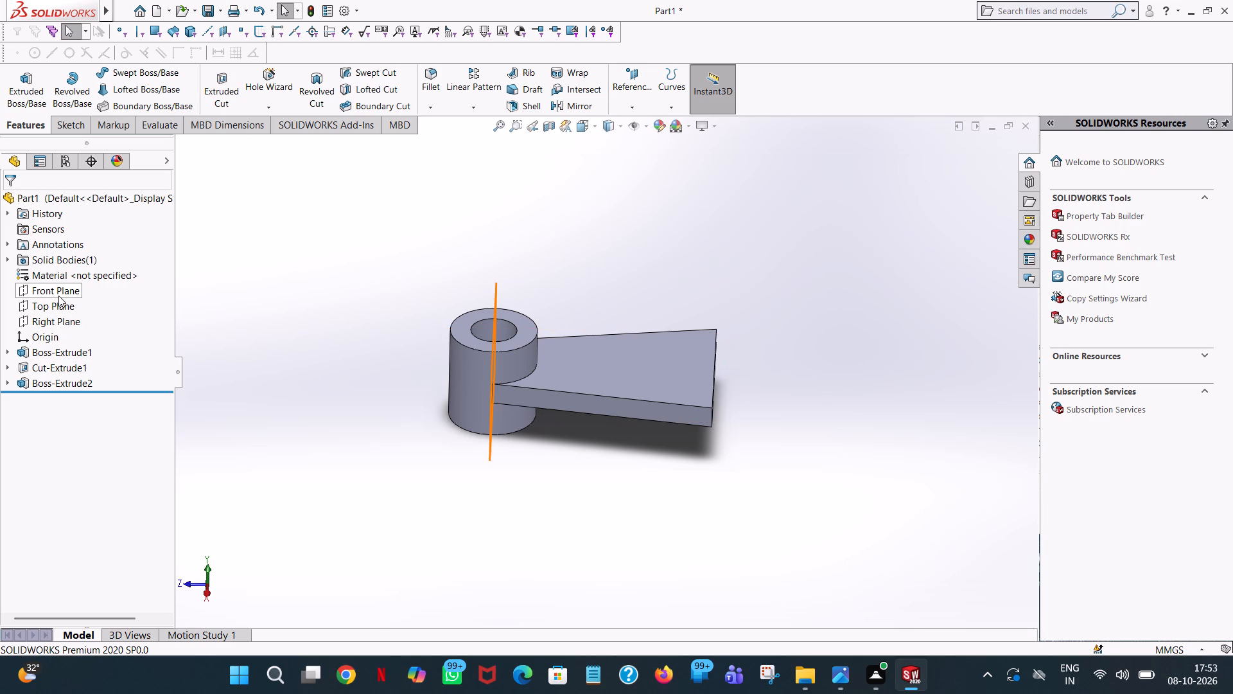
Create a reference plane offset 48 mm from the Front Plane, flipped so it crosses the tapered arm.
left_click(58, 296)
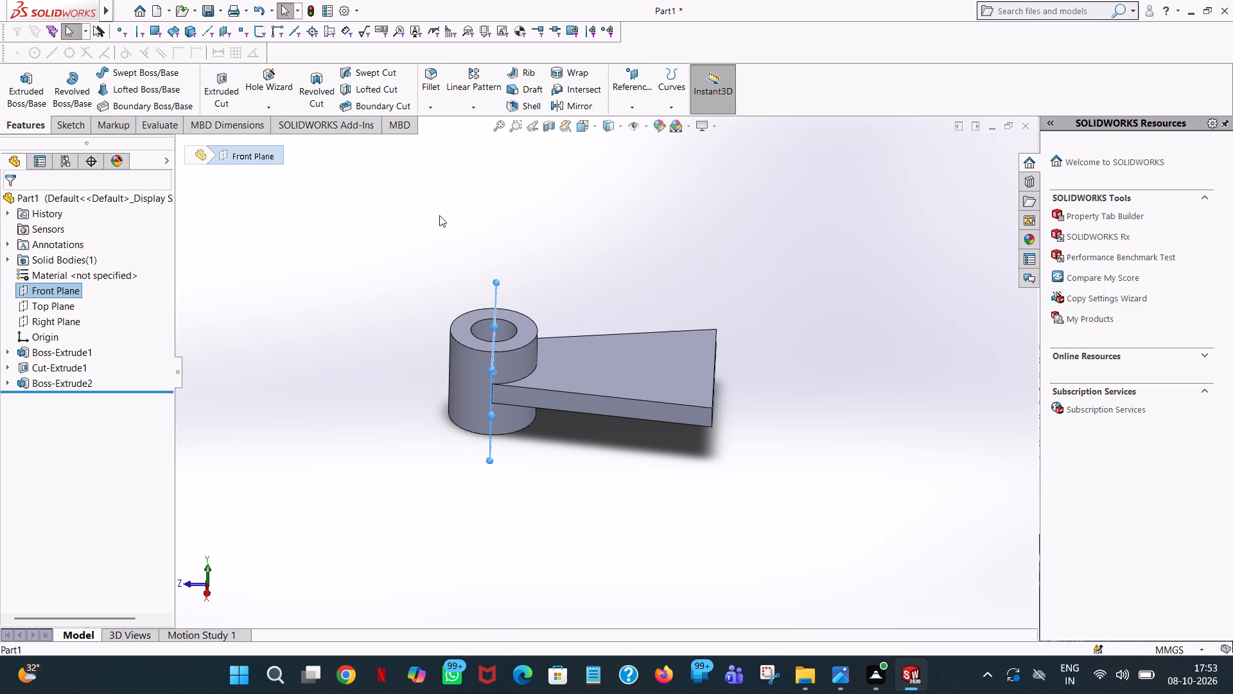
middle_click_drag(439, 215, 427, 171)
left_click(638, 109)
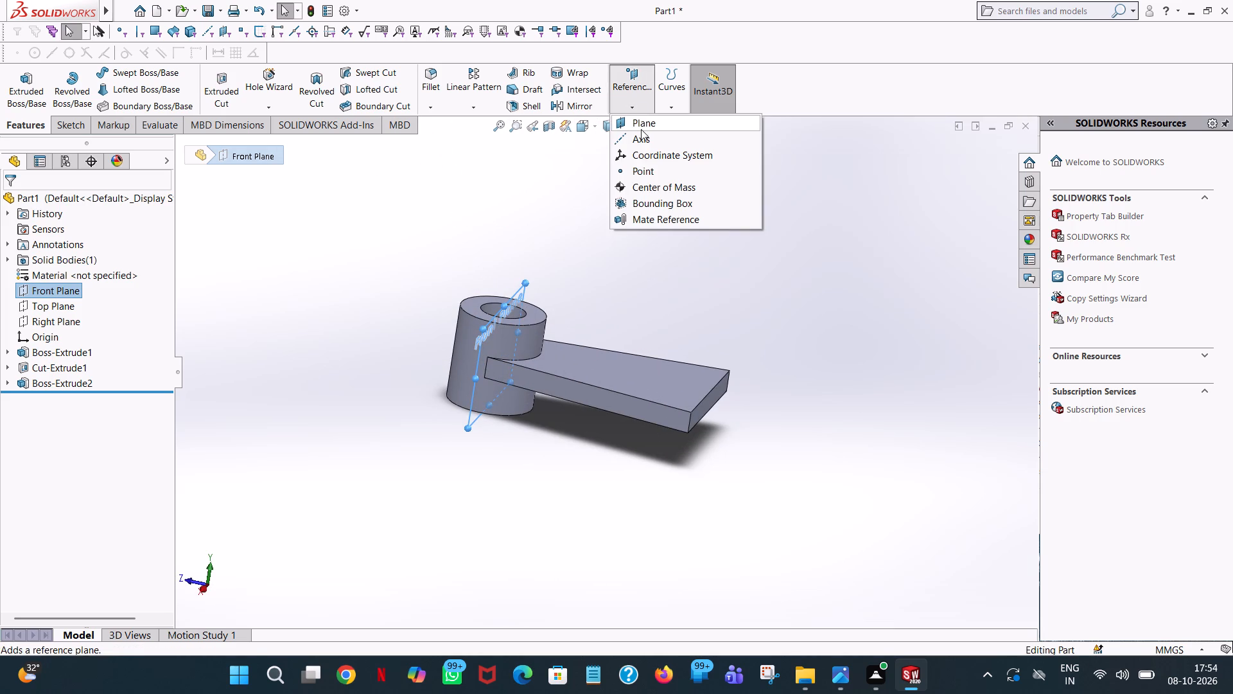
left_click(641, 129)
scroll(645, 337, "up", 1)
middle_click_drag(645, 337, 651, 292)
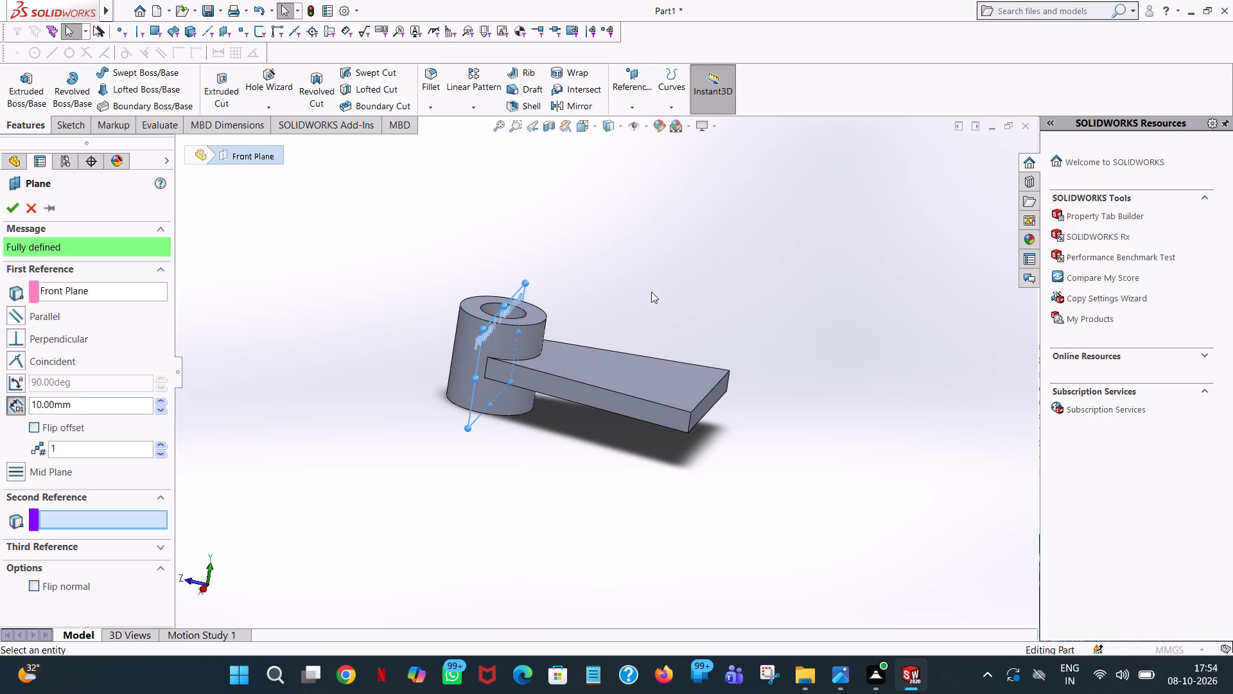
middle_click_drag(651, 292, 662, 322)
scroll(662, 322, "up", 1)
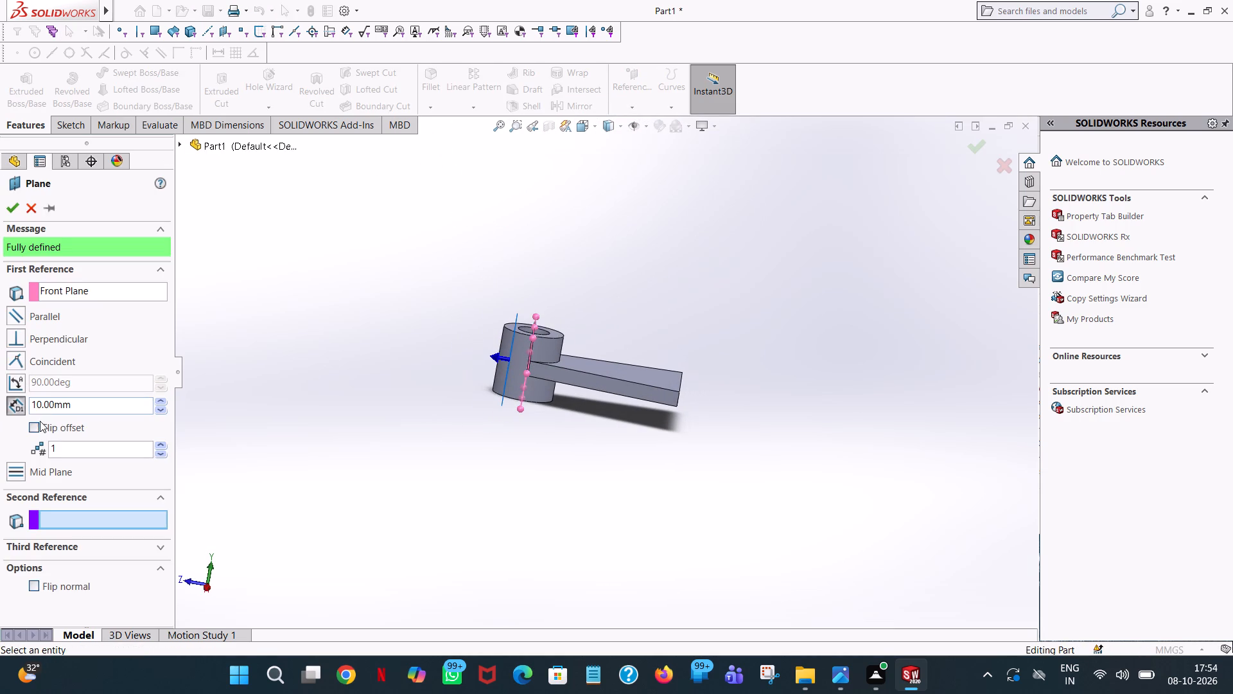
left_click(31, 425)
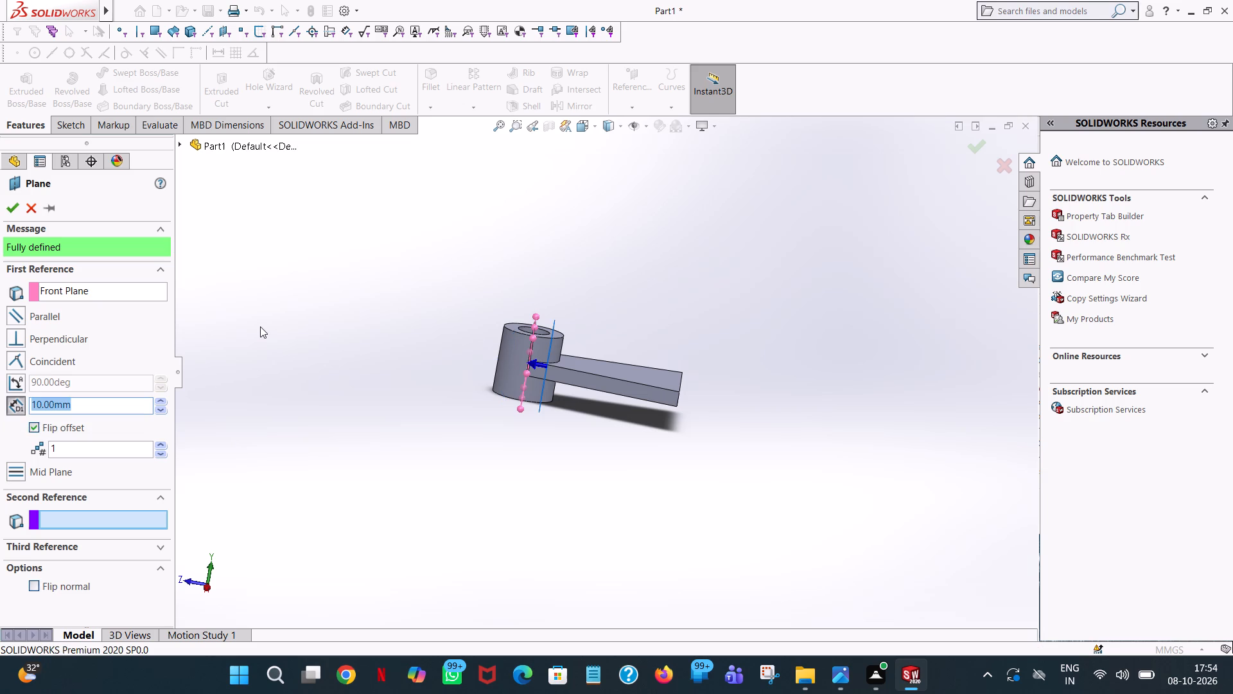
scroll(388, 308, "up", 1)
middle_click_drag(413, 329, 415, 429)
scroll(478, 375, "down", 1)
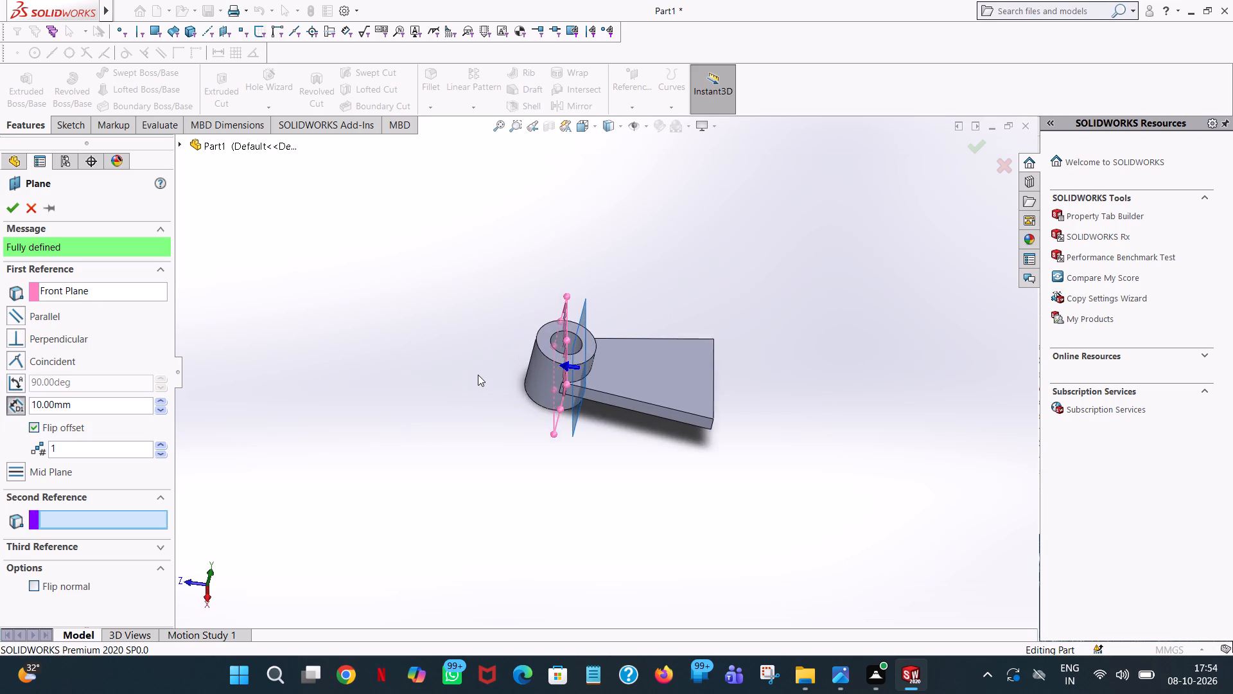
scroll(478, 375, "down", 2)
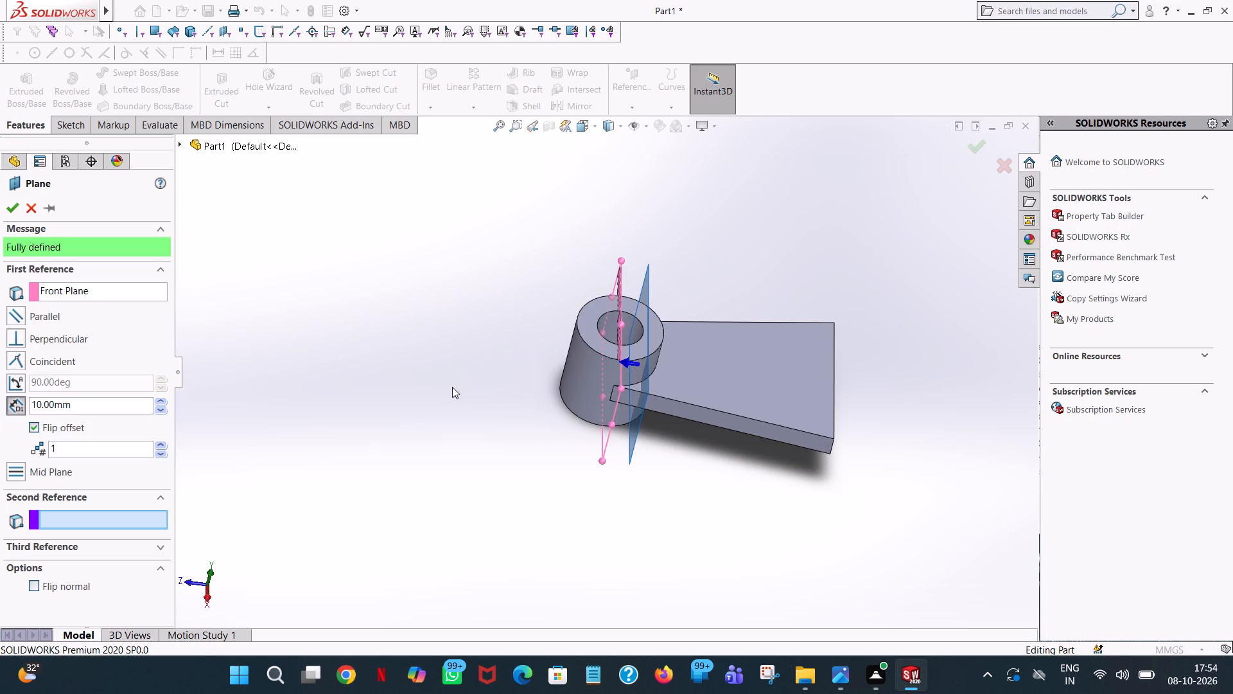
double_click(123, 406)
type("48")
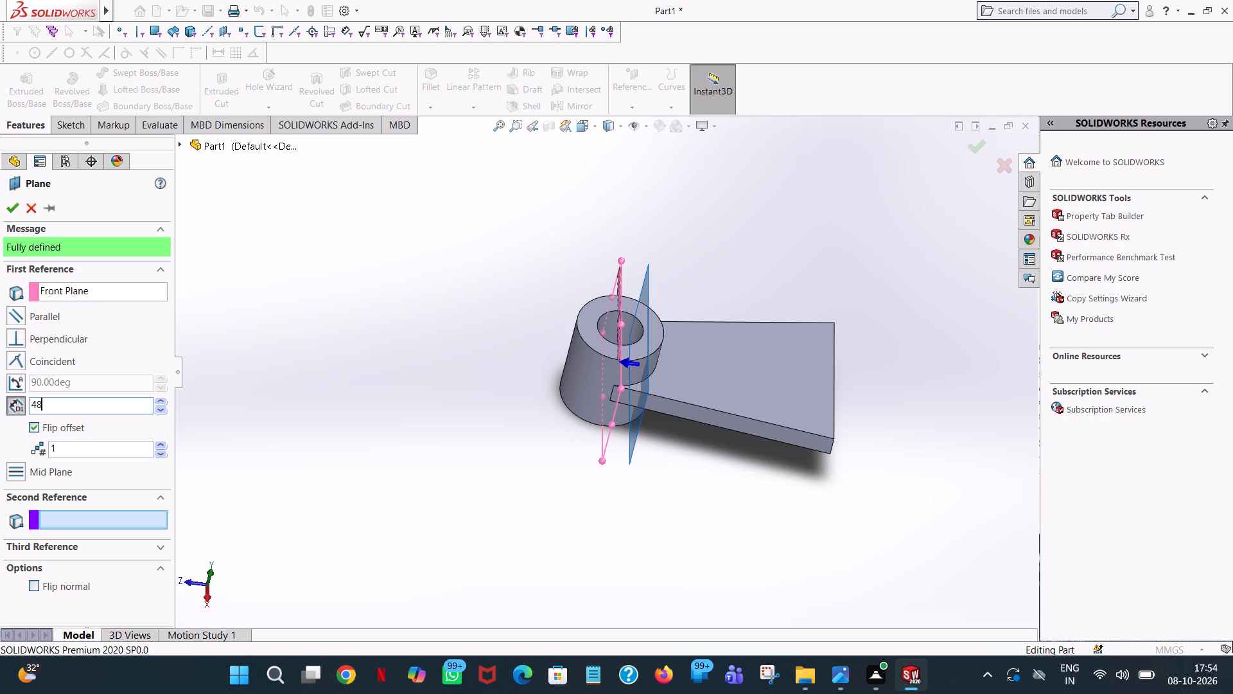
left_click(406, 298)
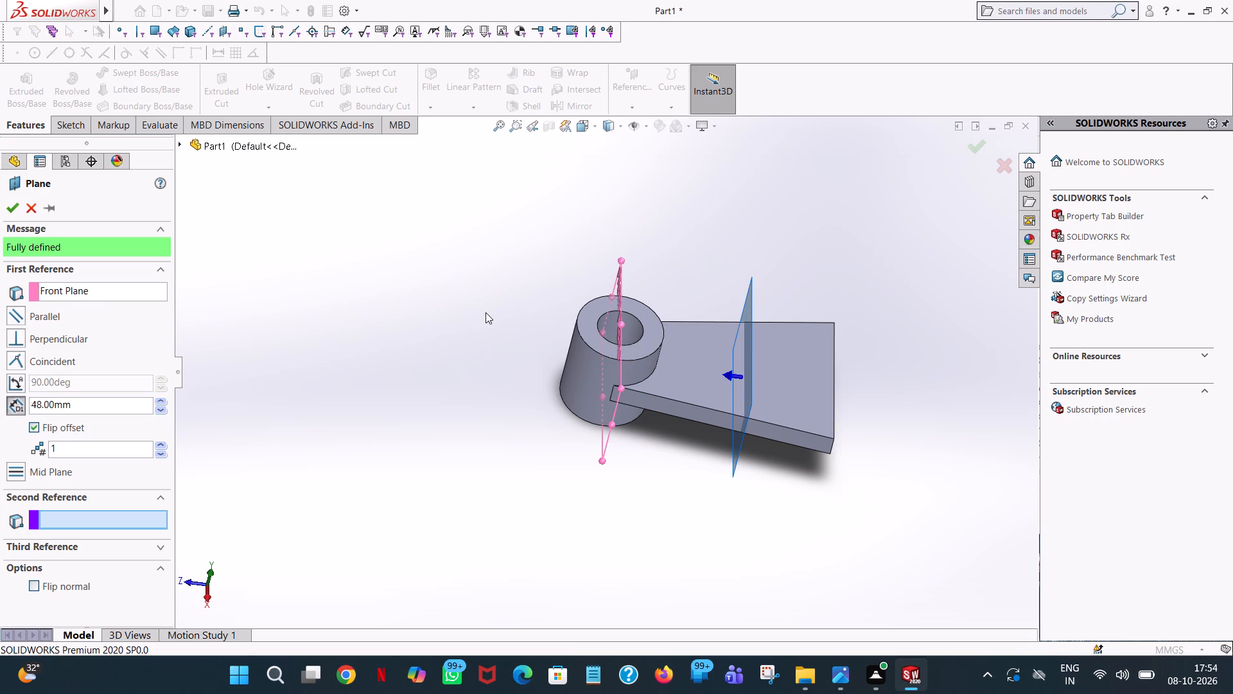
left_click(7, 205)
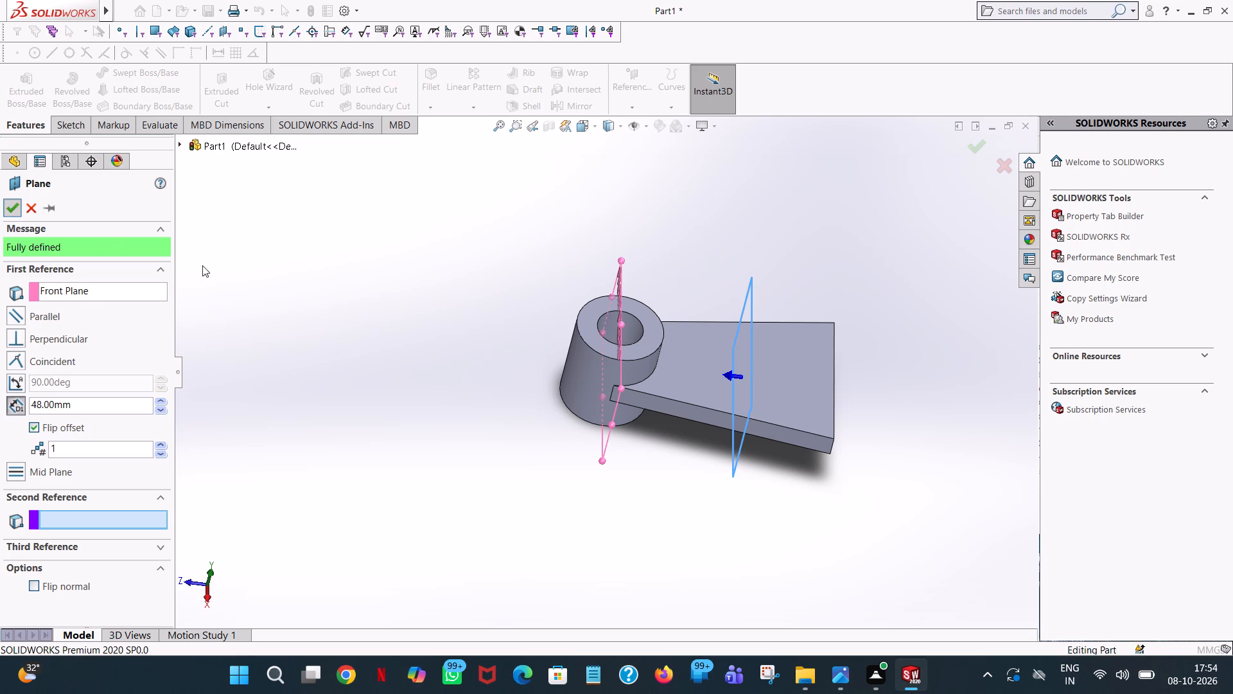
Open a new sketch on the offset plane and view it face-on.
left_click(36, 398)
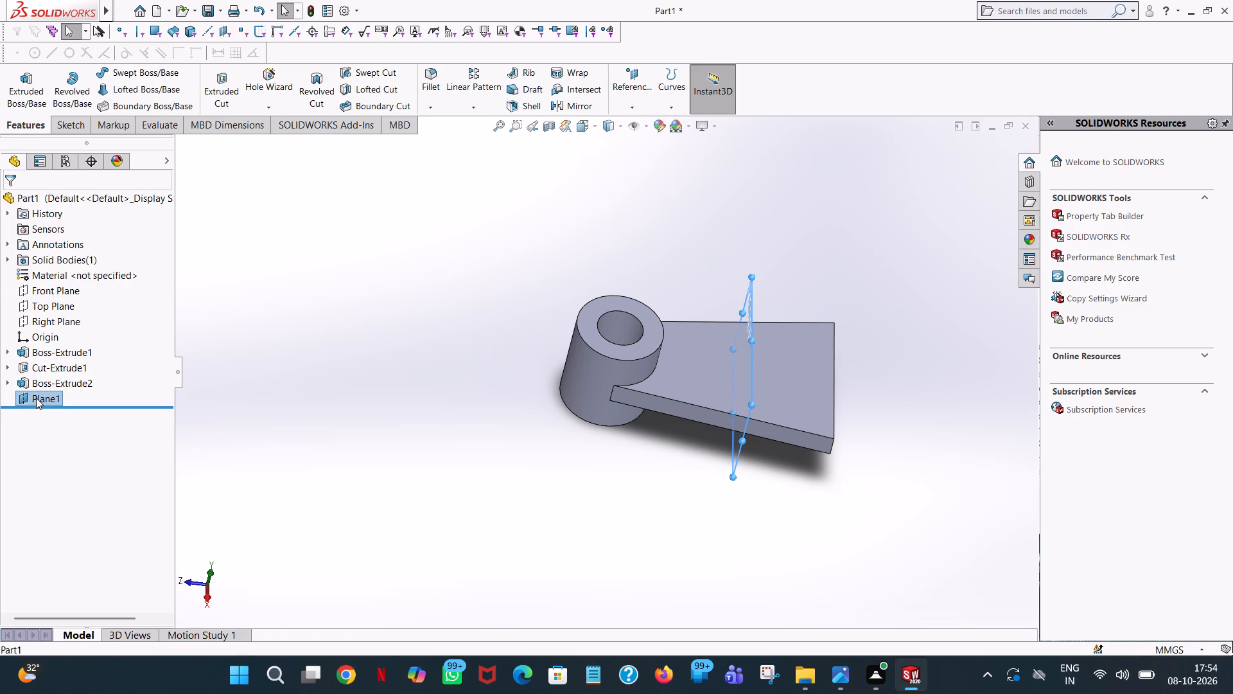
left_click(248, 430)
left_click(51, 398)
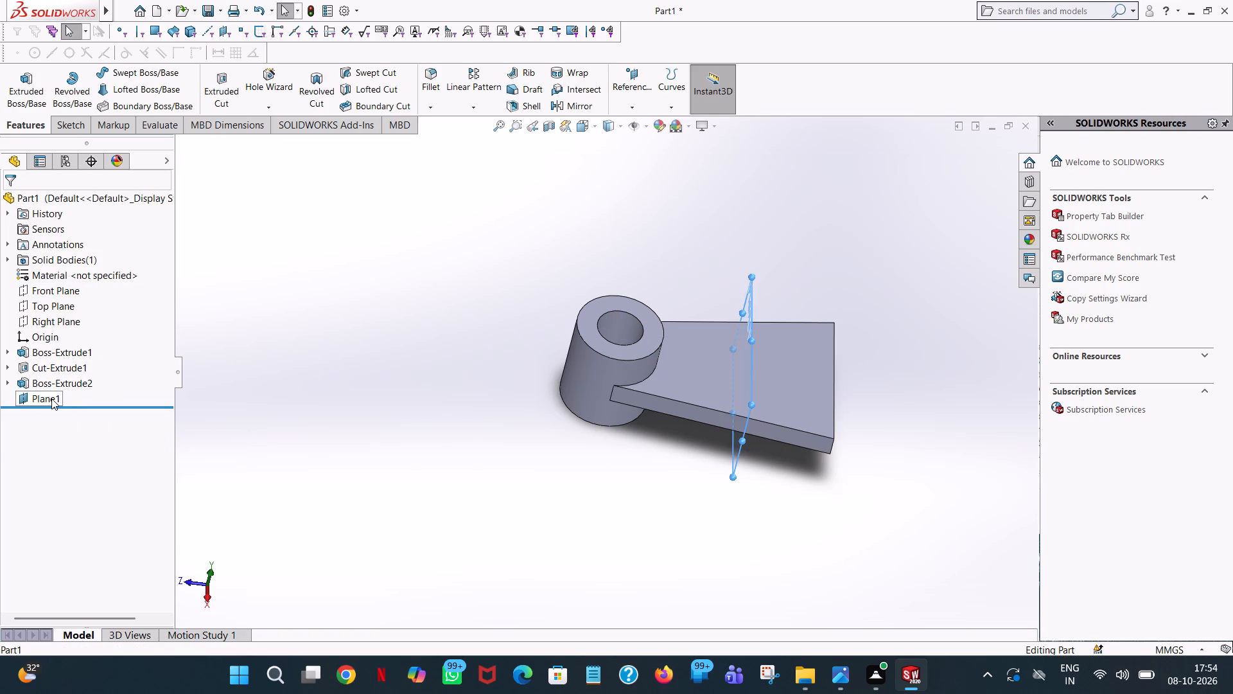
left_click(62, 386)
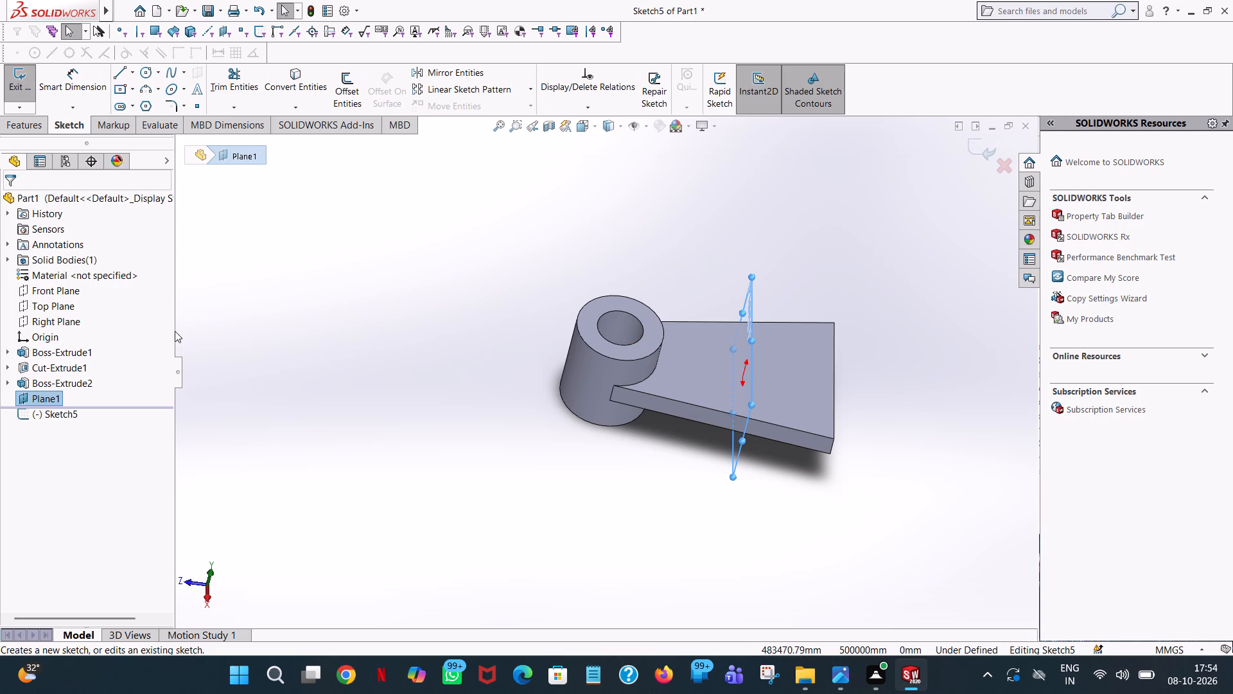
key("space")
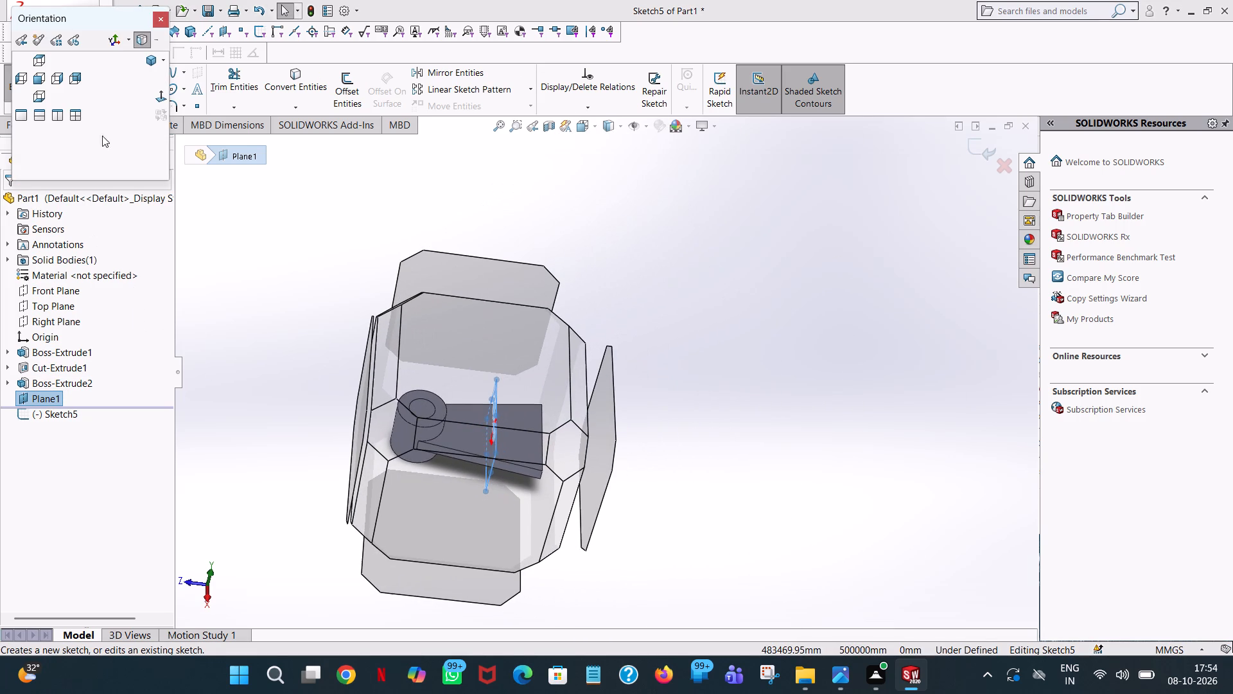
left_click(164, 94)
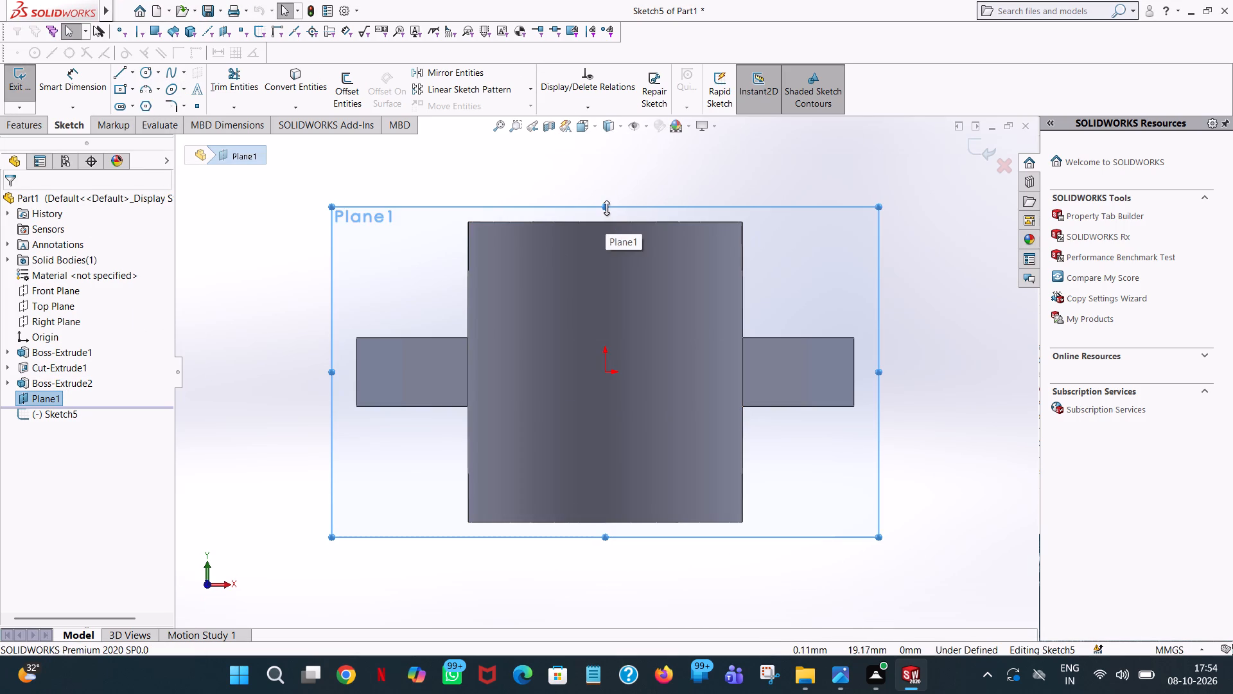
Stretch the displayed boundary of the offset plane upward, well above the boss's top edge, and return to the face-on view.
left_click_drag(606, 208, 593, 105)
middle_click_drag(564, 219, 577, 272)
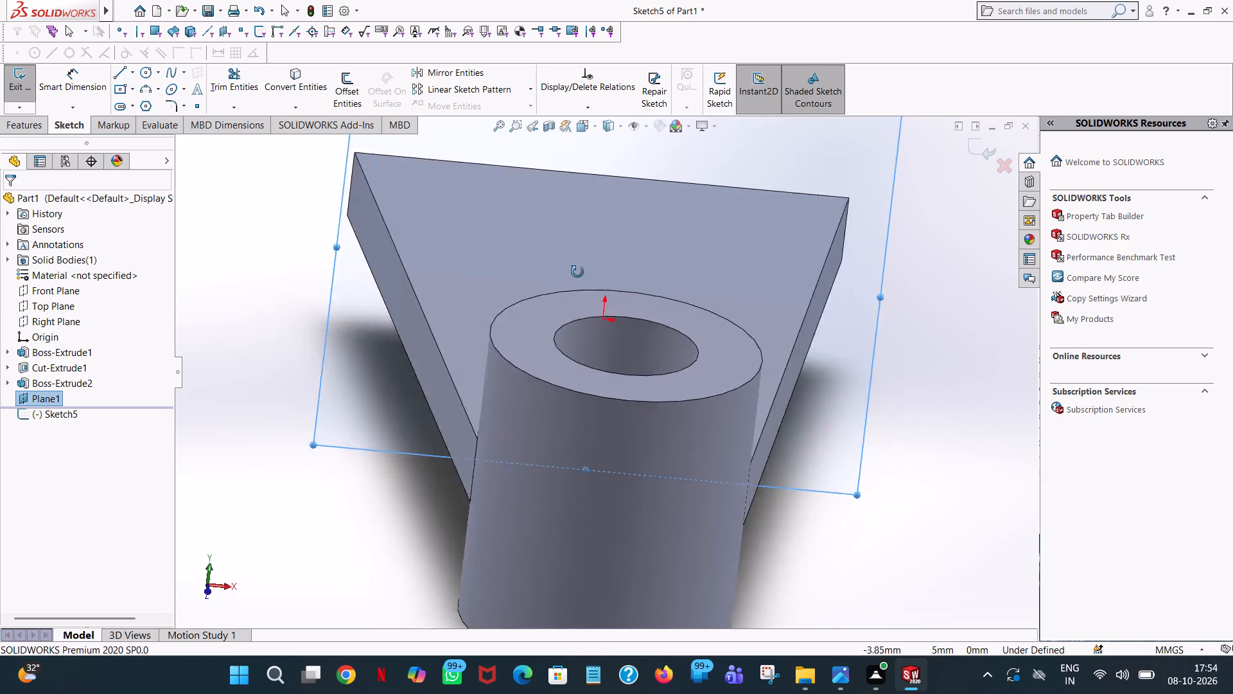
middle_click_drag(577, 272, 579, 262)
scroll(579, 262, "up", 1)
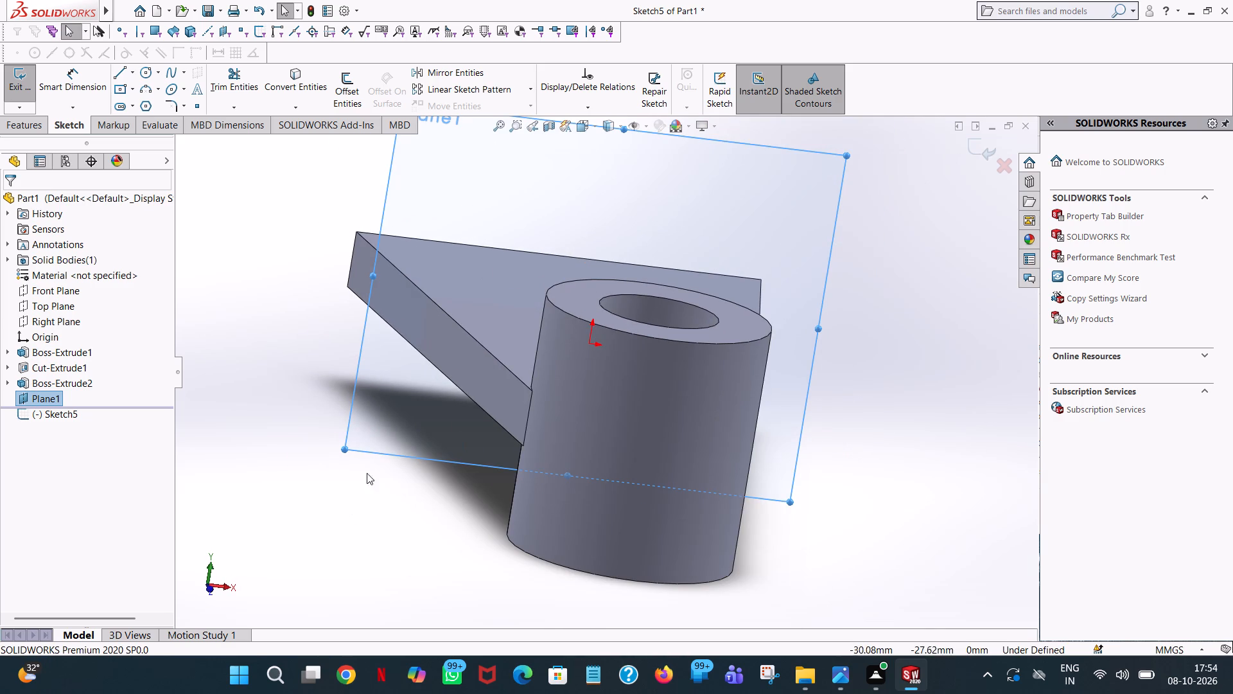
left_click(595, 123)
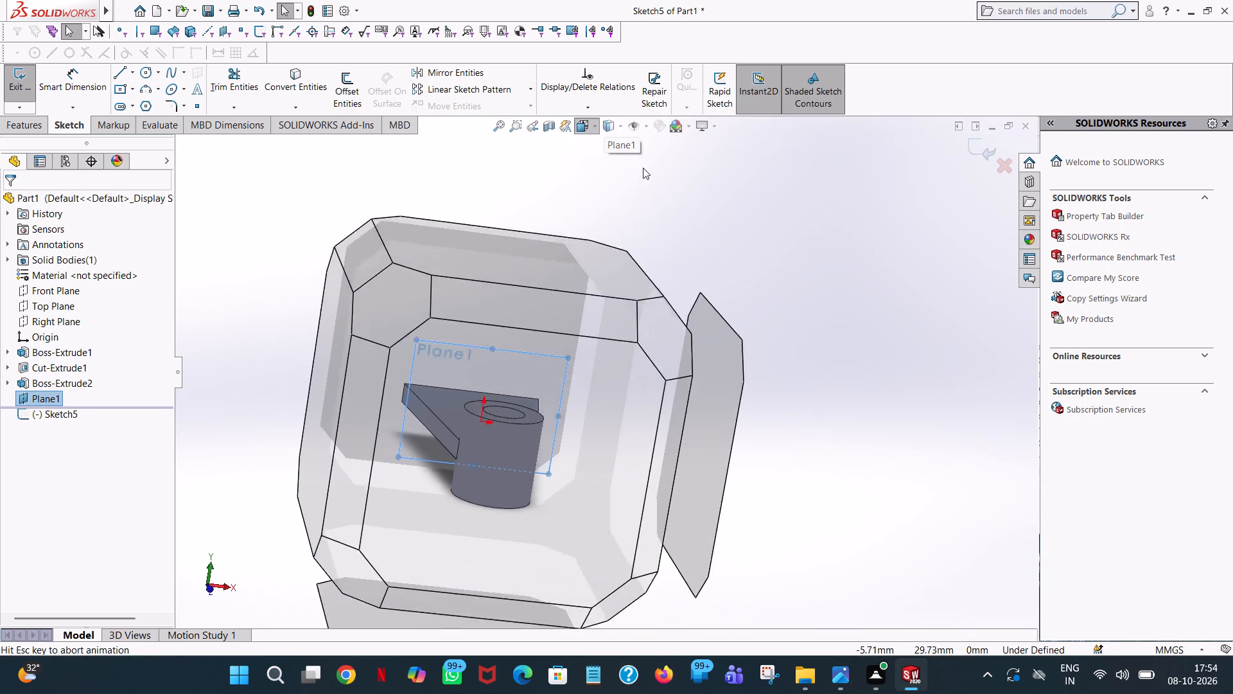
left_click(658, 191)
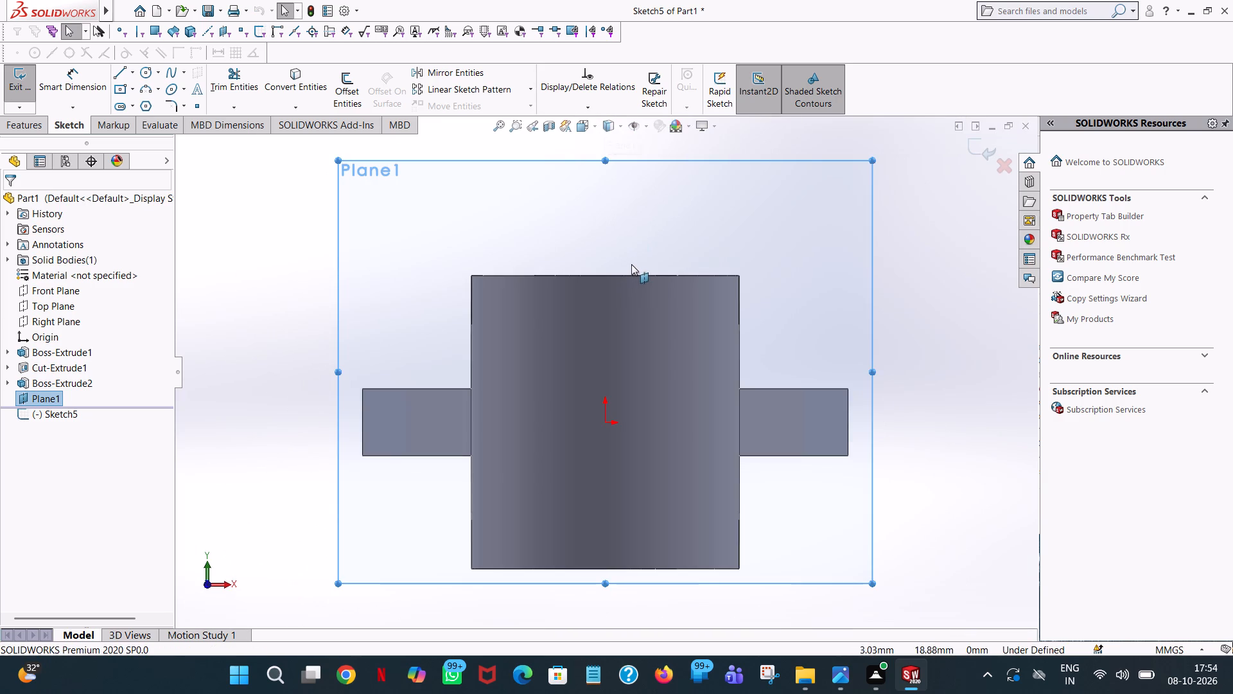
middle_click_drag(631, 265, 609, 316, "ctrl")
left_click_drag(578, 204, 590, 123)
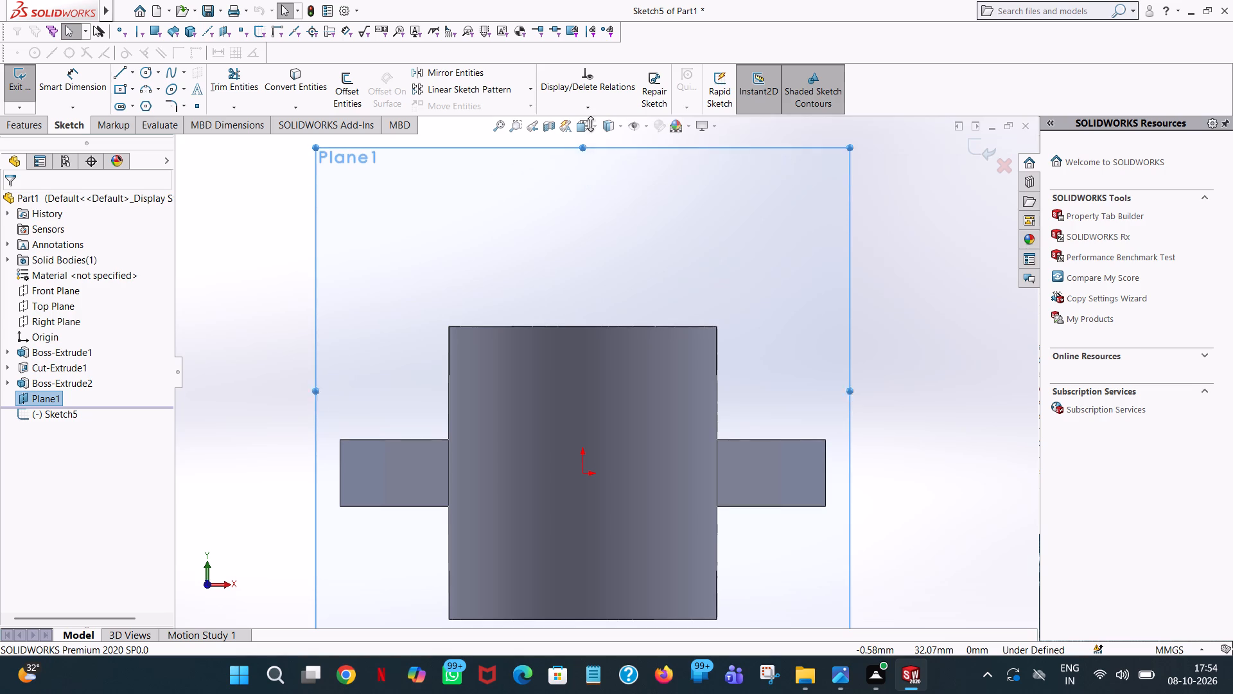
left_click_drag(590, 123, 590, 104)
scroll(597, 203, "down", 1)
scroll(597, 203, "up", 3)
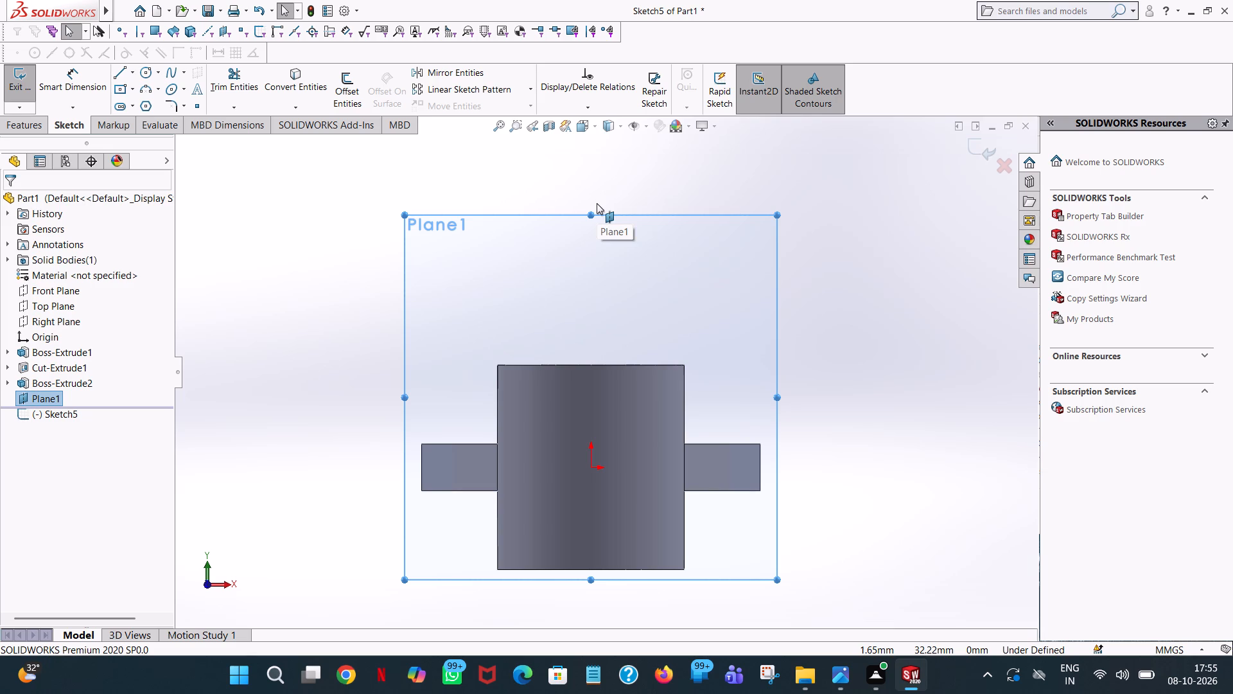
left_click(374, 215)
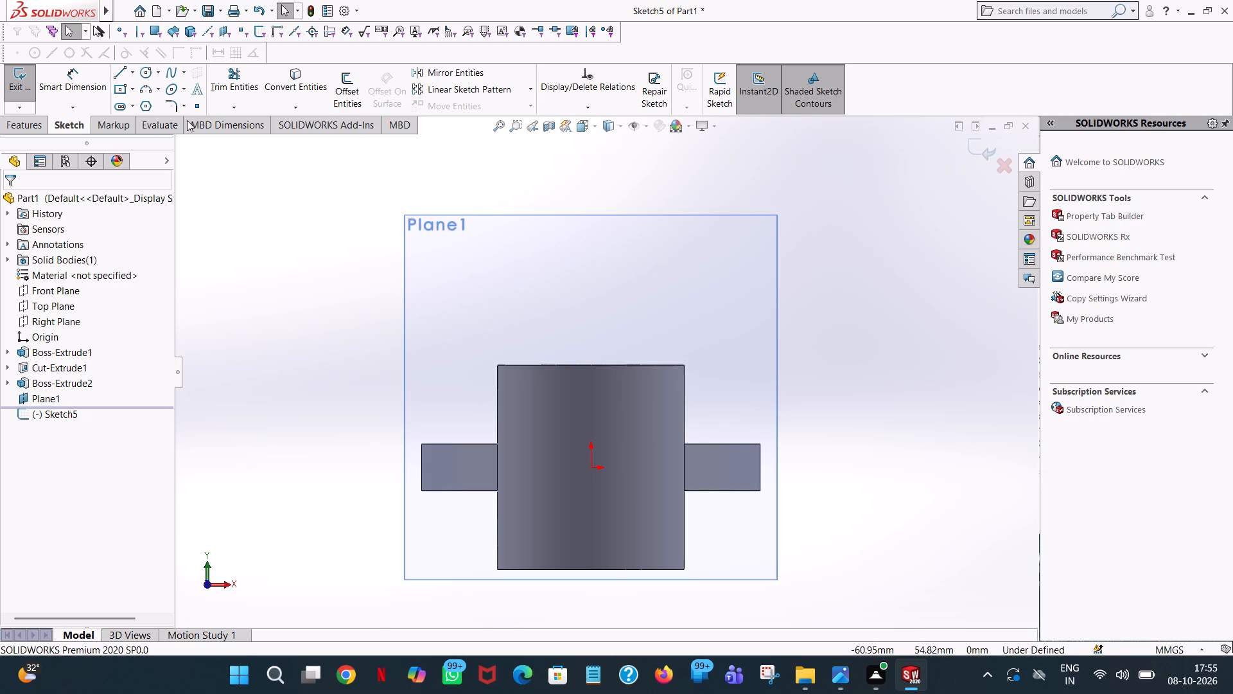
Draw a vertical line 35 mm long upward from the midpoint of the cylindrical boss's top edge.
left_click(125, 73)
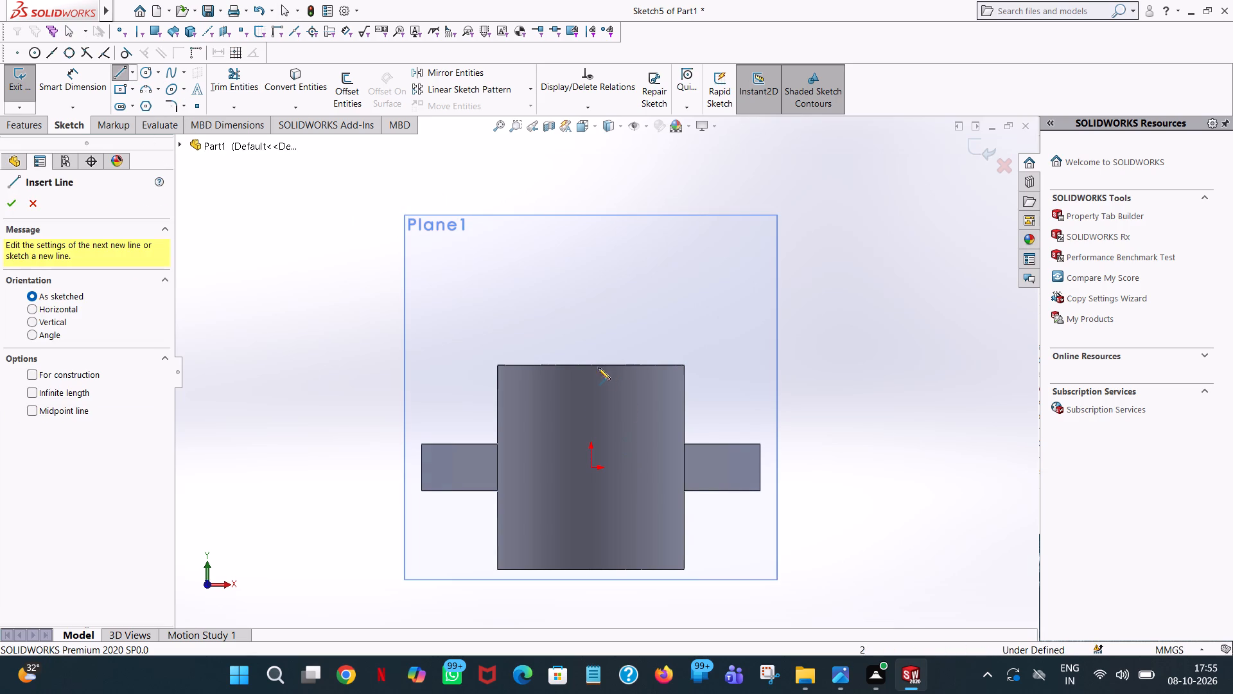
left_click(591, 363)
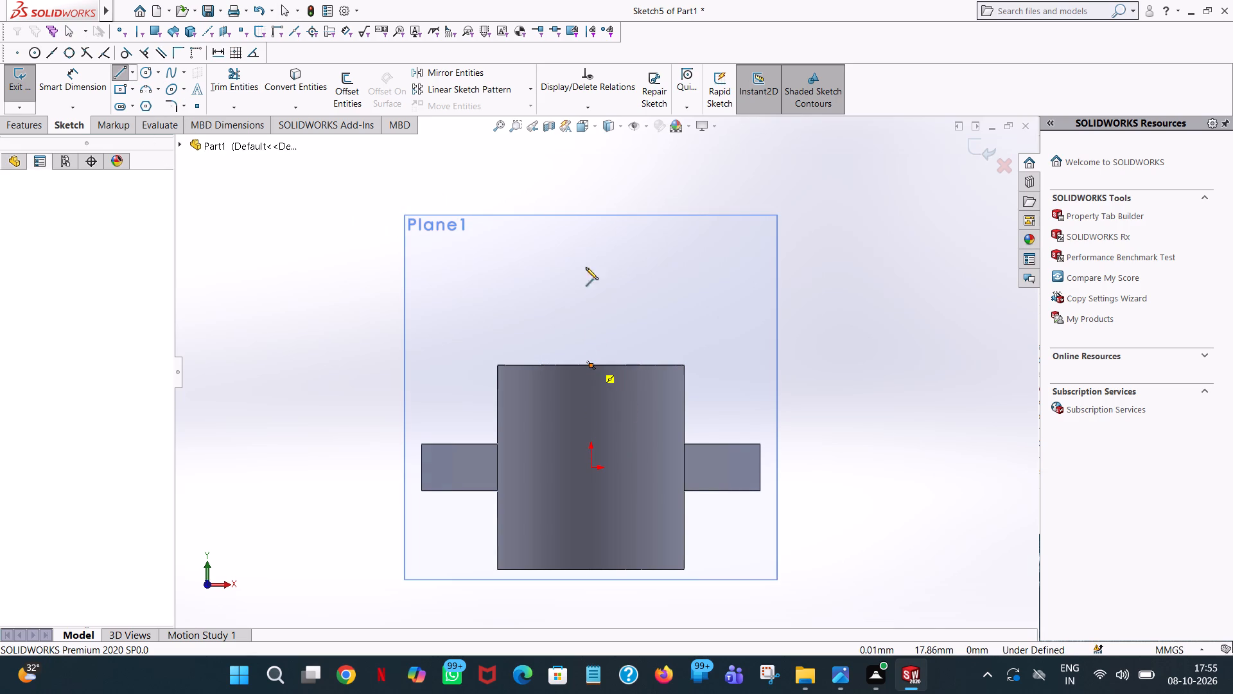
left_click(591, 169)
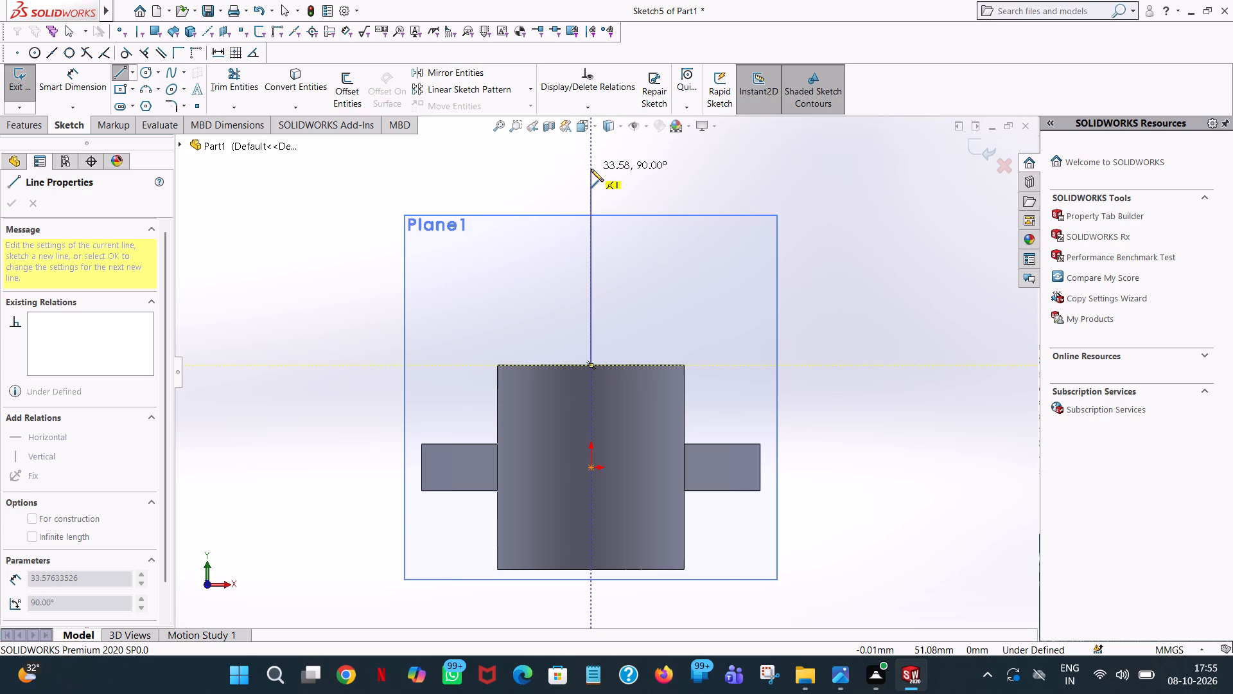
type("35")
key("Return")
right_click(591, 169)
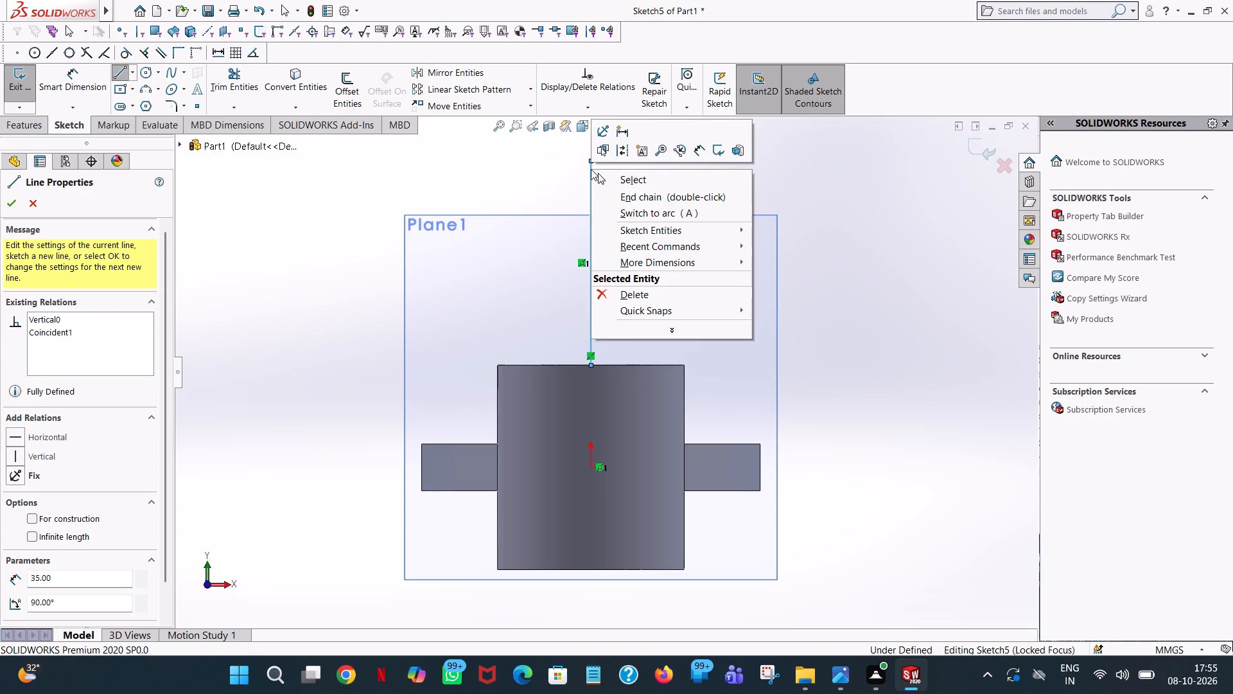
left_click(666, 176)
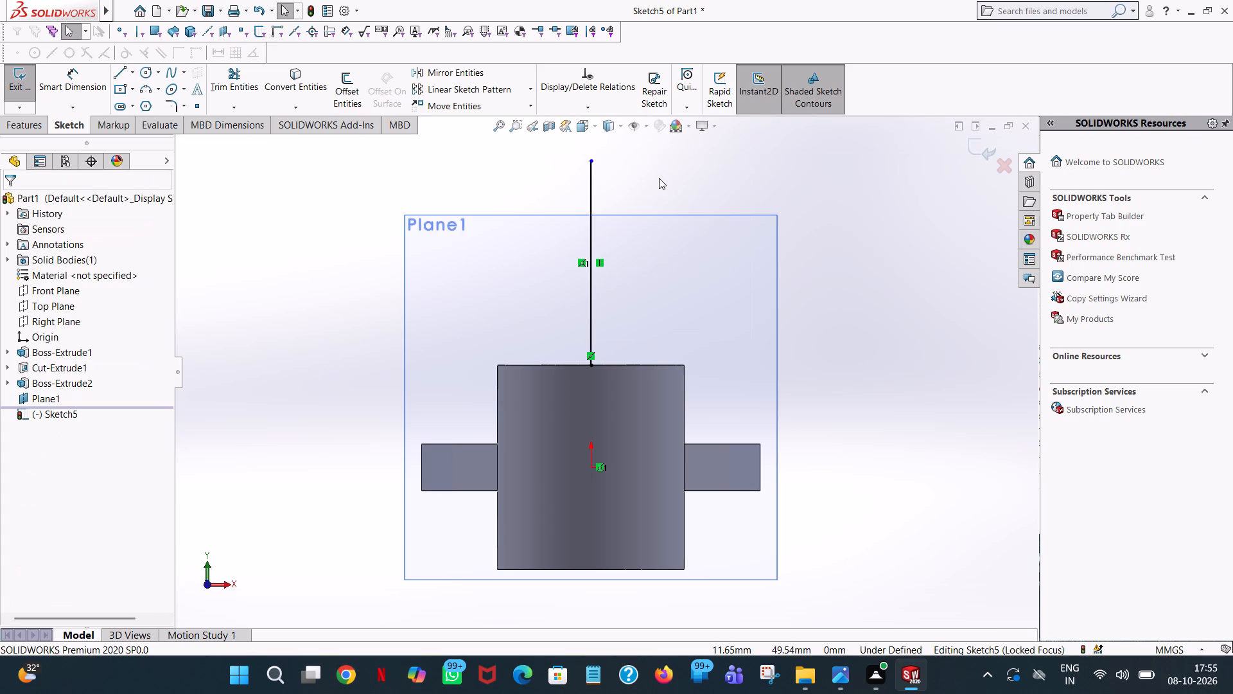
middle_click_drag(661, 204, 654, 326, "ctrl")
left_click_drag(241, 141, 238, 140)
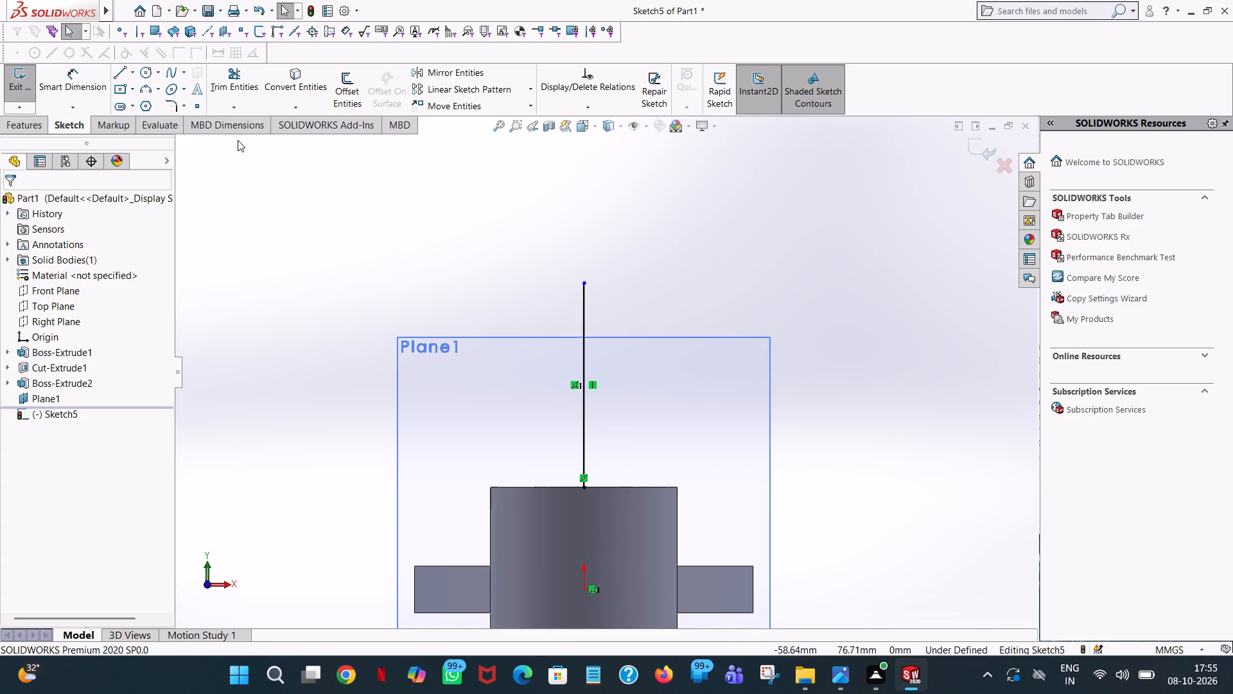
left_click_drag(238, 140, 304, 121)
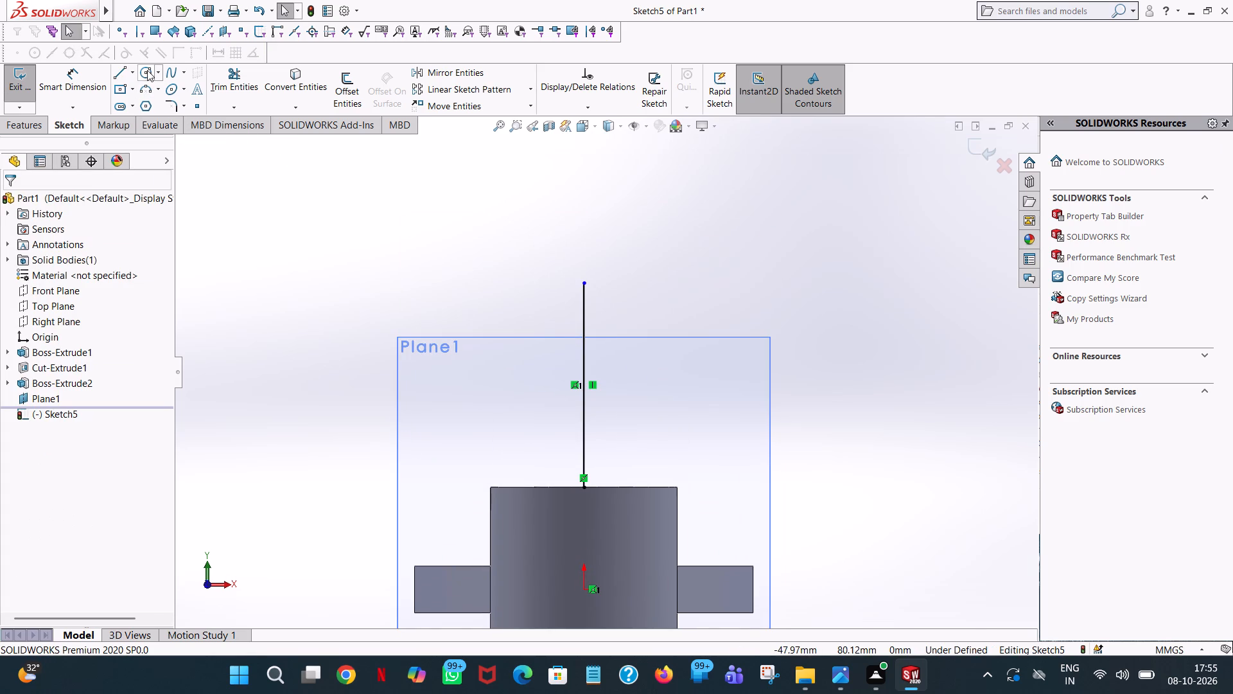
Sketch a circle of radius 16 mm centred on the upper end of the vertical line.
left_click(147, 70)
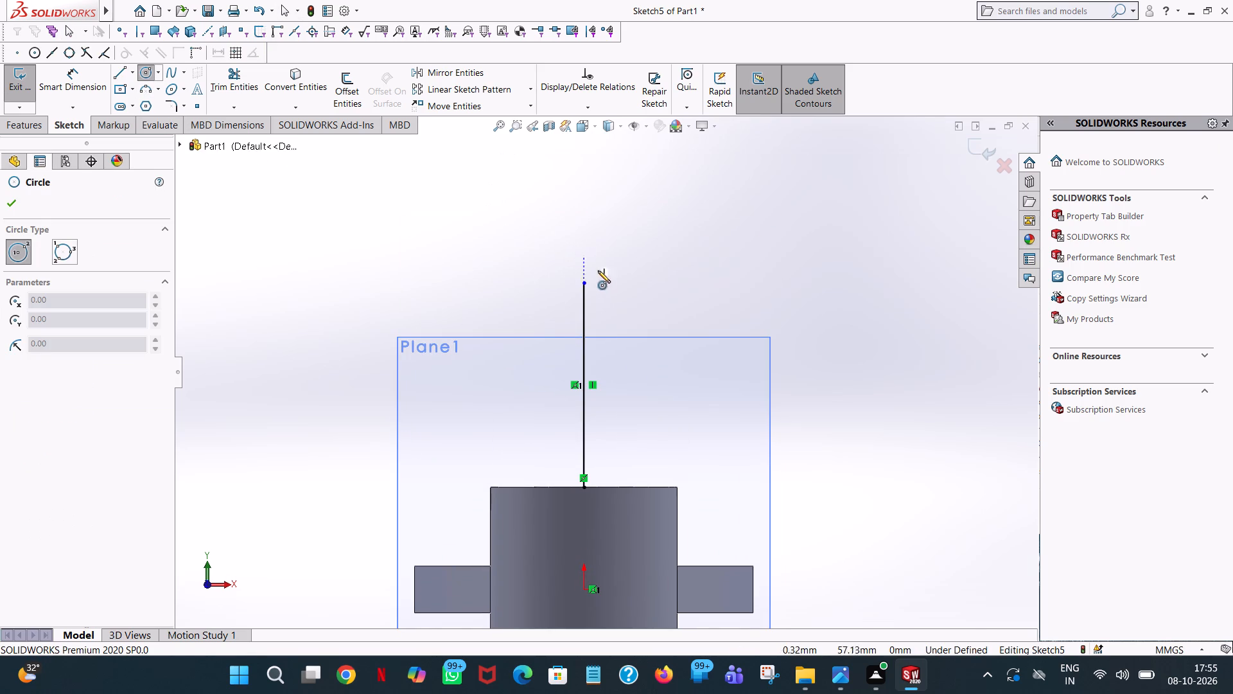
left_click(585, 280)
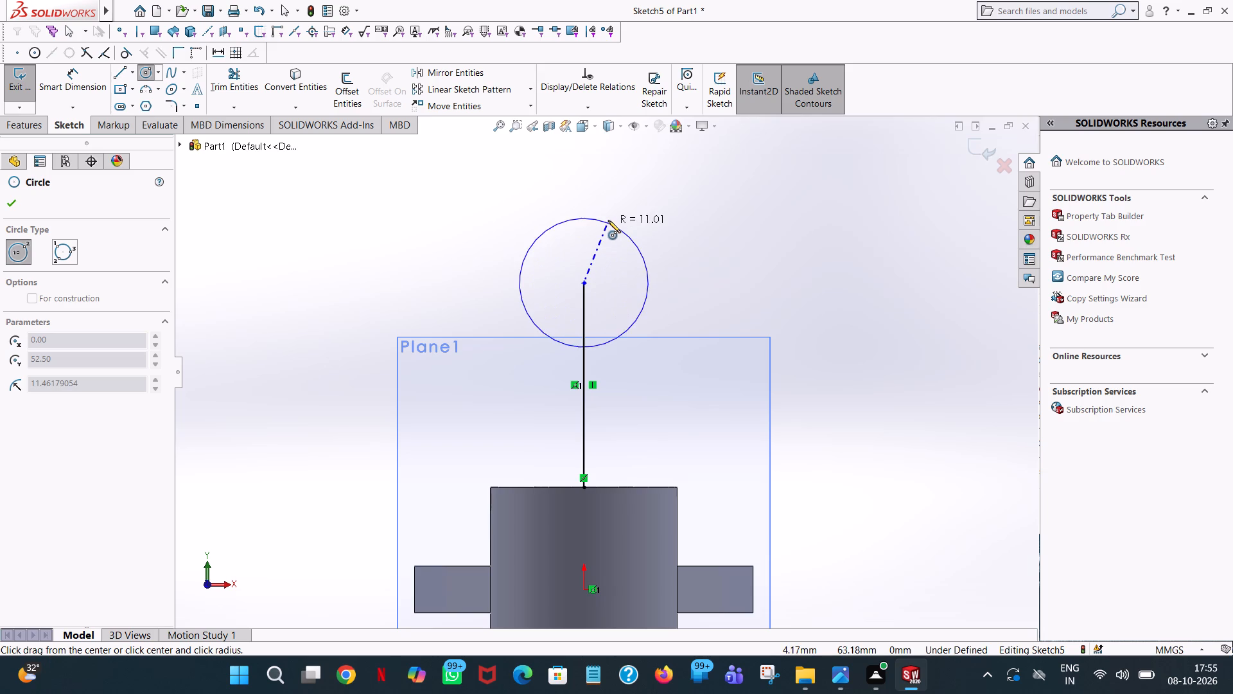
left_click(608, 220)
type("16")
key("Return")
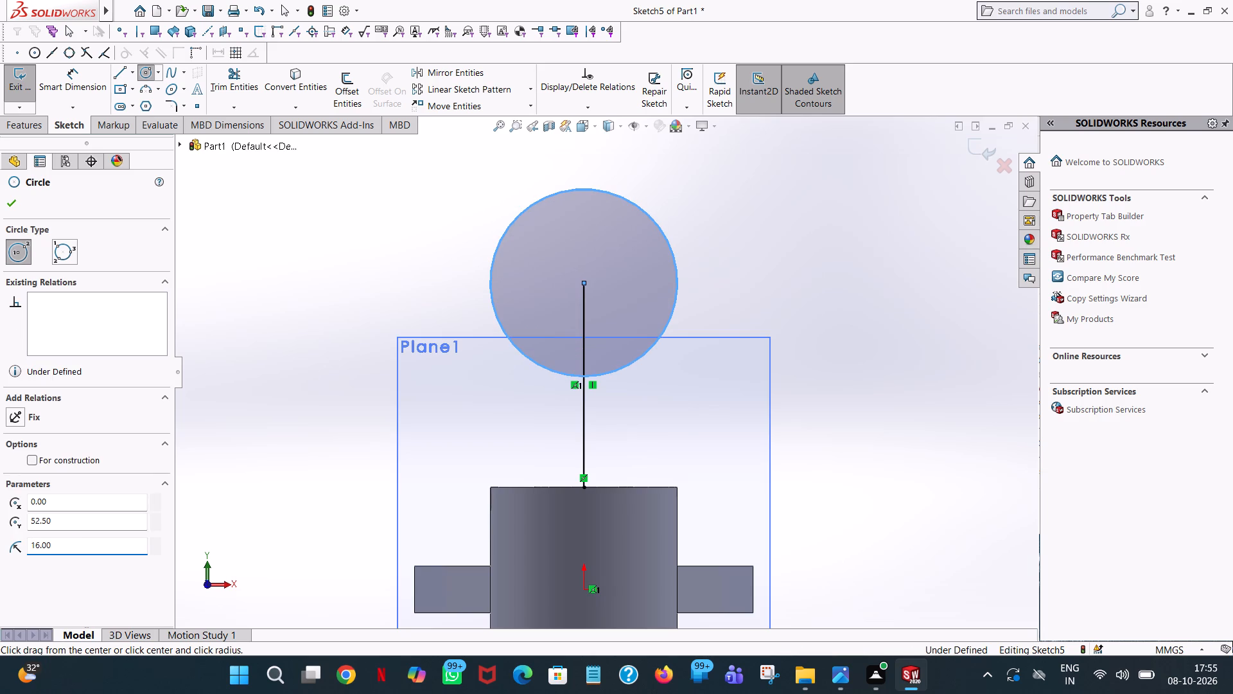
left_click(15, 192)
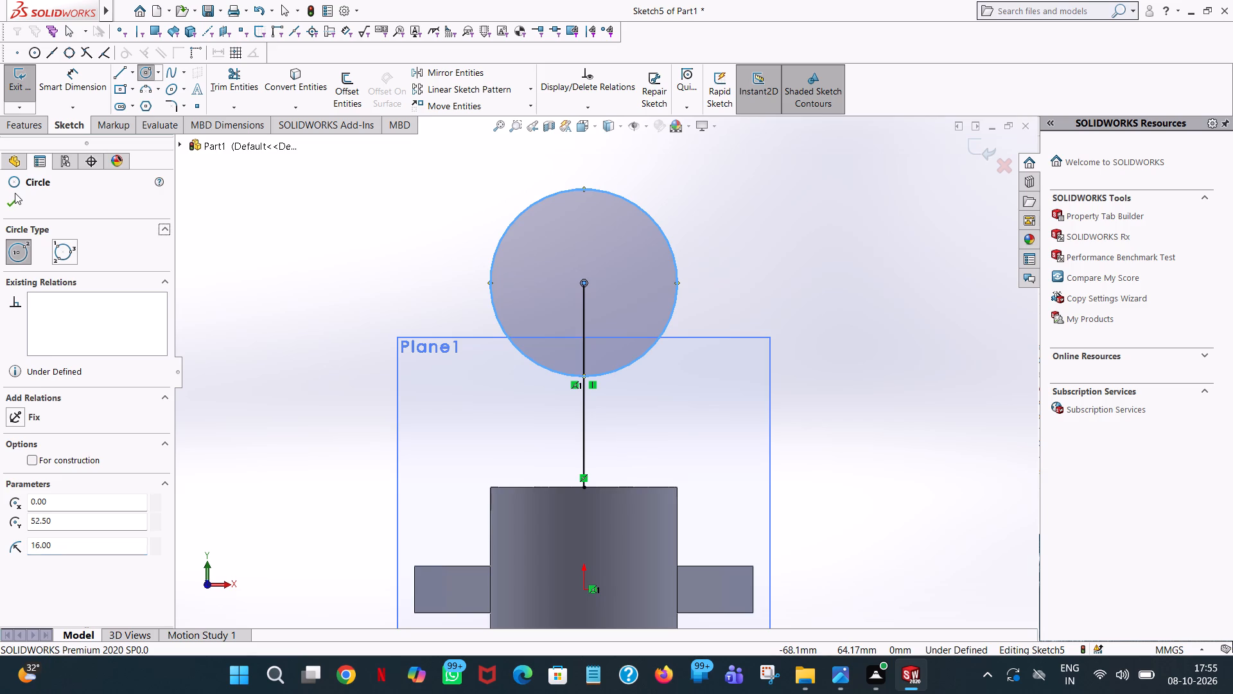
left_click(12, 196)
Extrude the circular region 33 mm with a blind depth, reversing the direction so it extends away from the hollow boss.
left_click(32, 129)
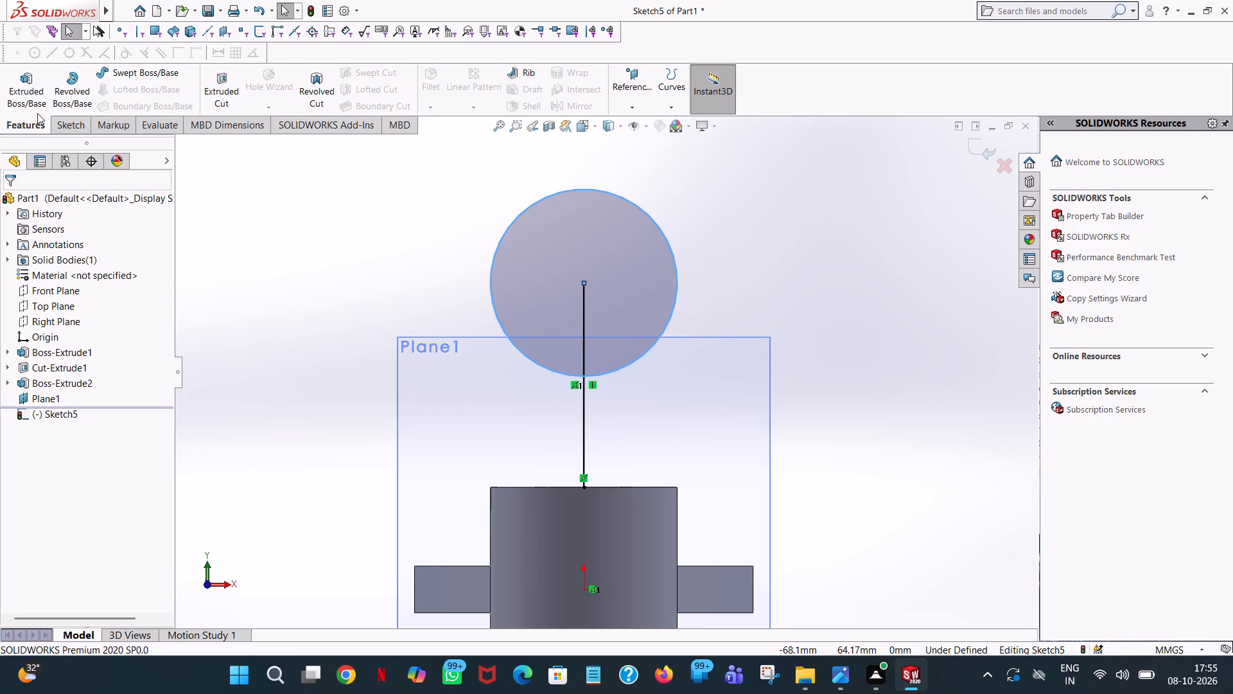
left_click(35, 106)
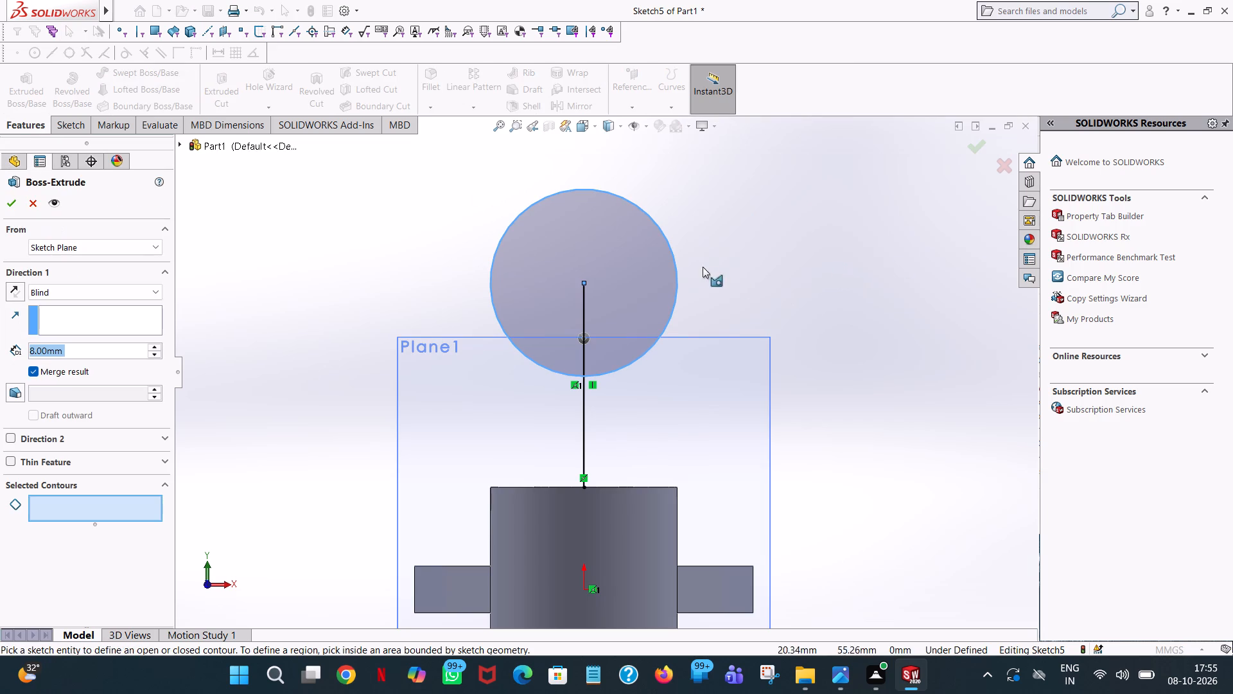
left_click(598, 251)
middle_click_drag(841, 285, 801, 298)
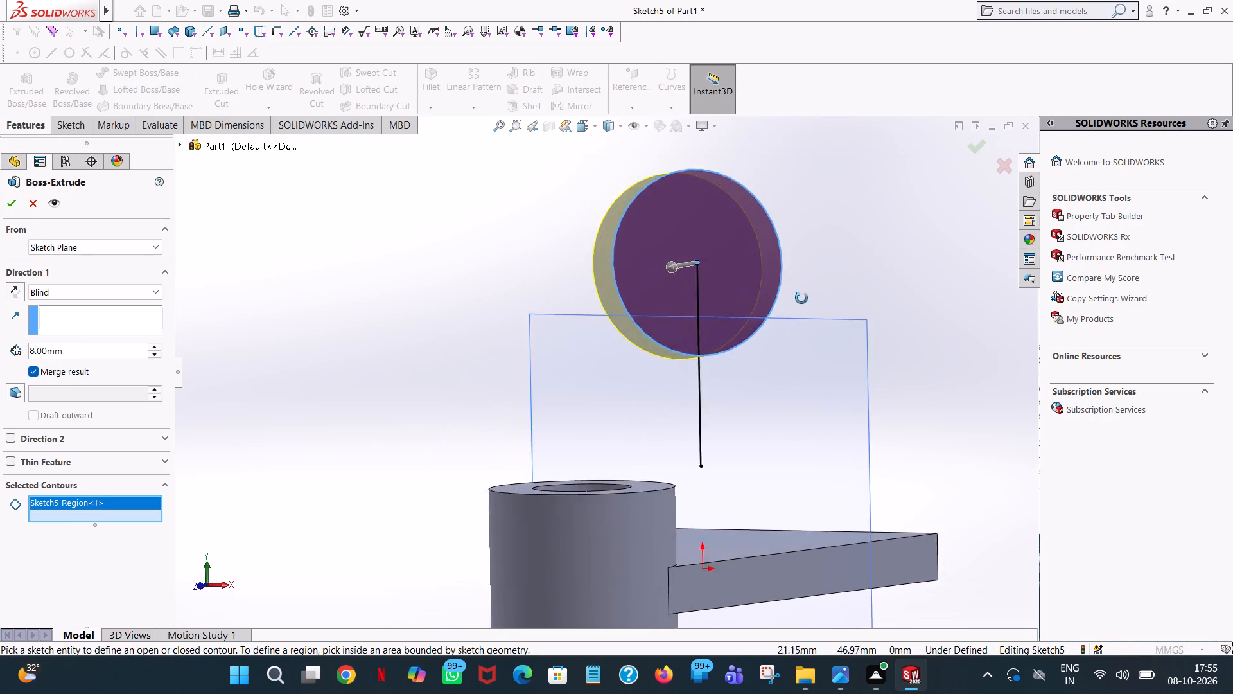
middle_click_drag(801, 298, 721, 307)
scroll(721, 307, "up", 1)
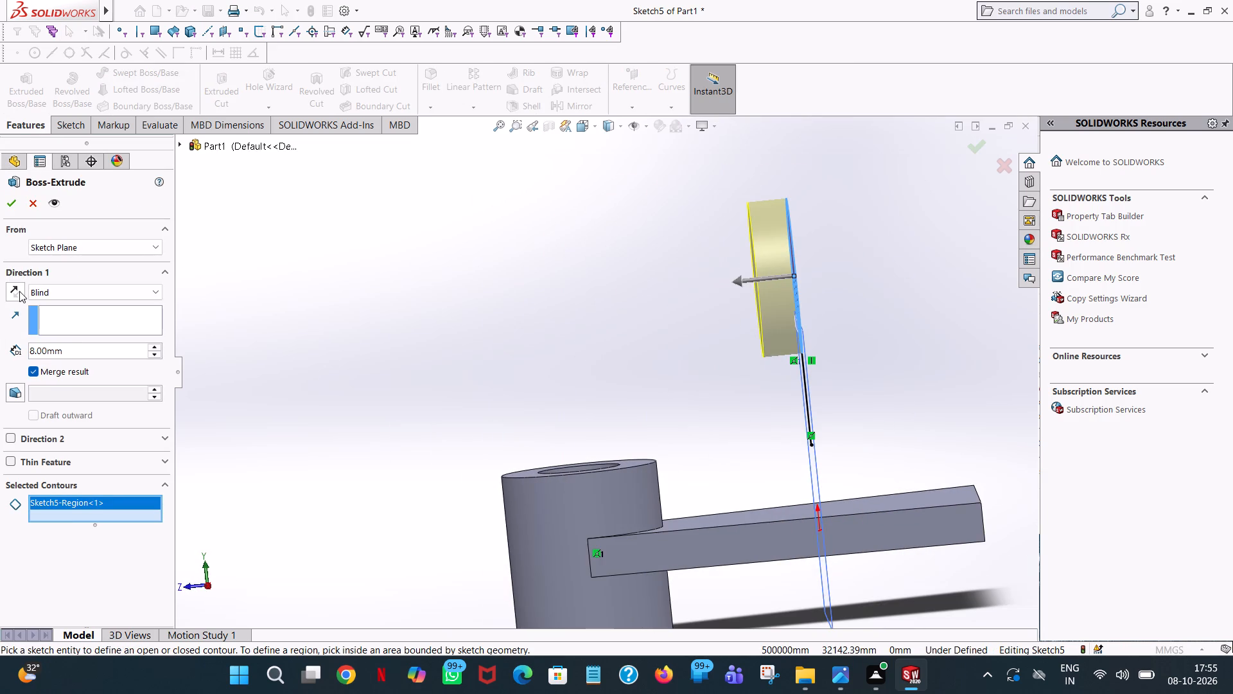
left_click(19, 291)
left_click(92, 341)
double_click(89, 345)
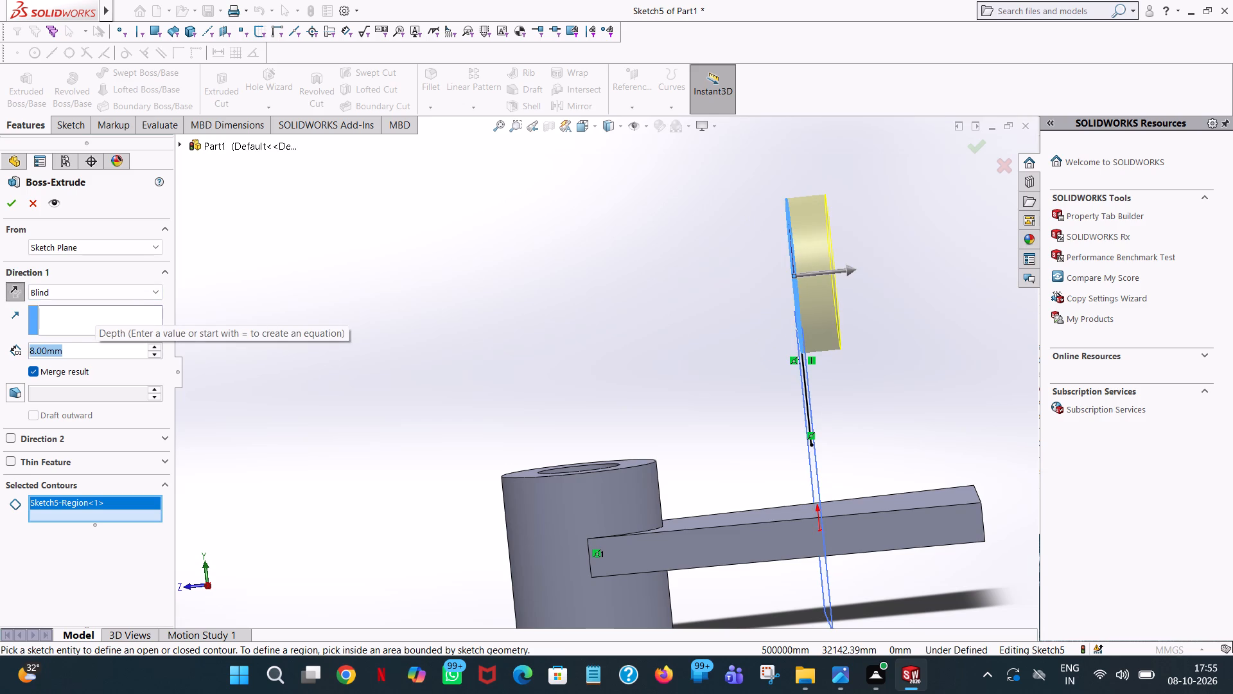
type("33")
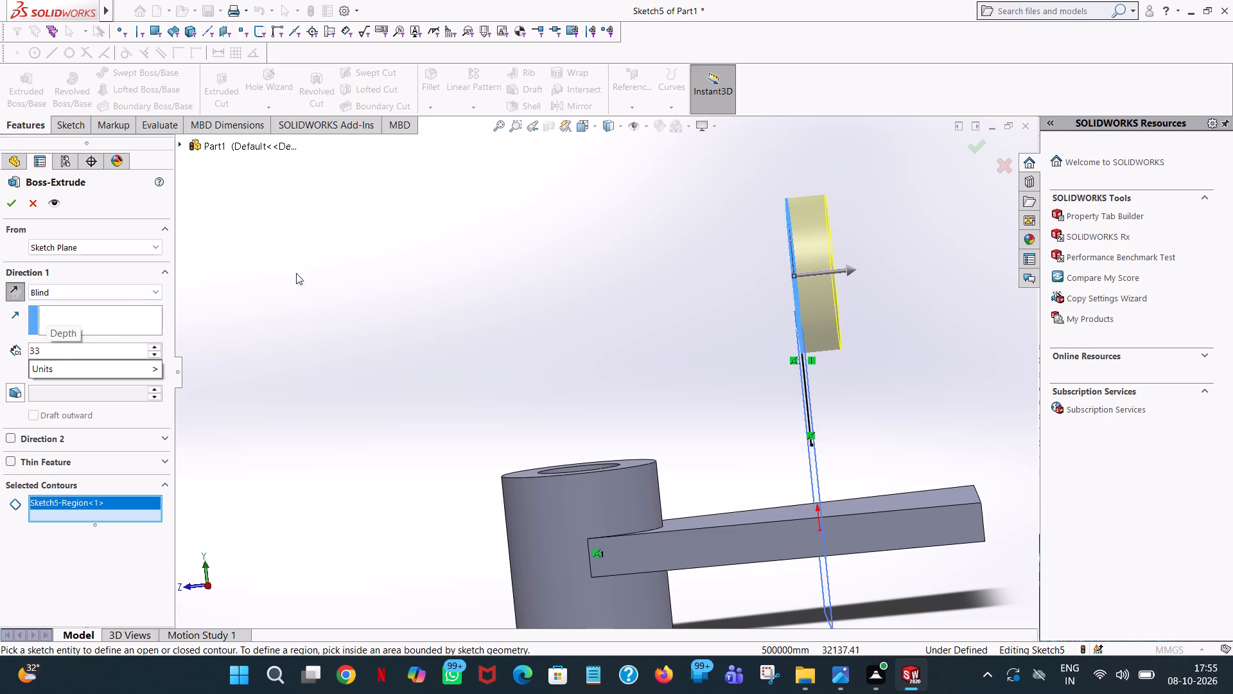
left_click(405, 224)
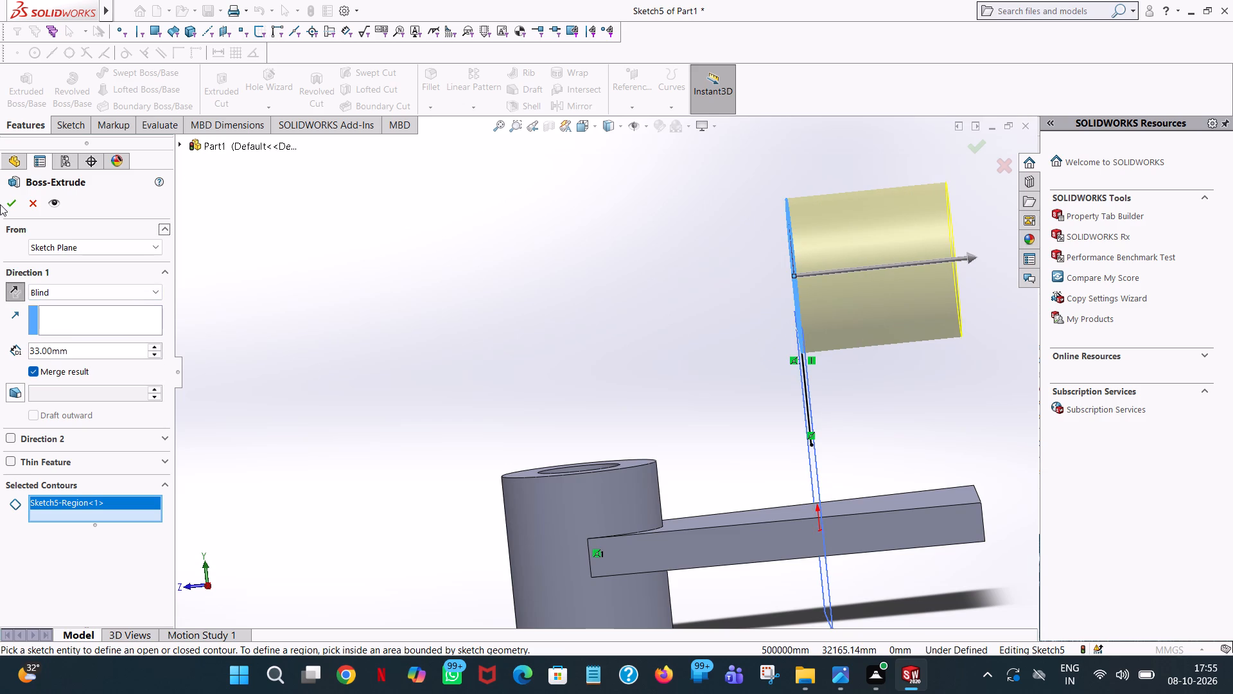
left_click(17, 196)
left_click(519, 252)
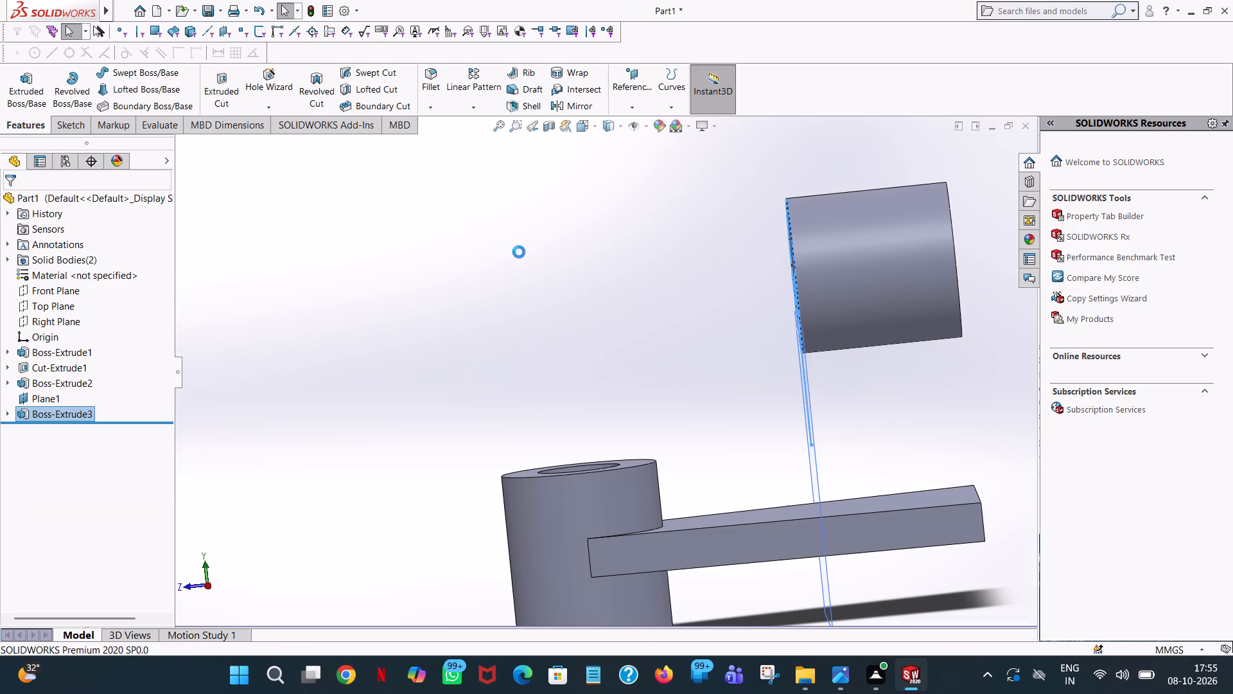
Examine the new cylinder's position relative to the boss and tapered arm from several angles, and check the brief.
middle_click_drag(477, 274, 539, 253)
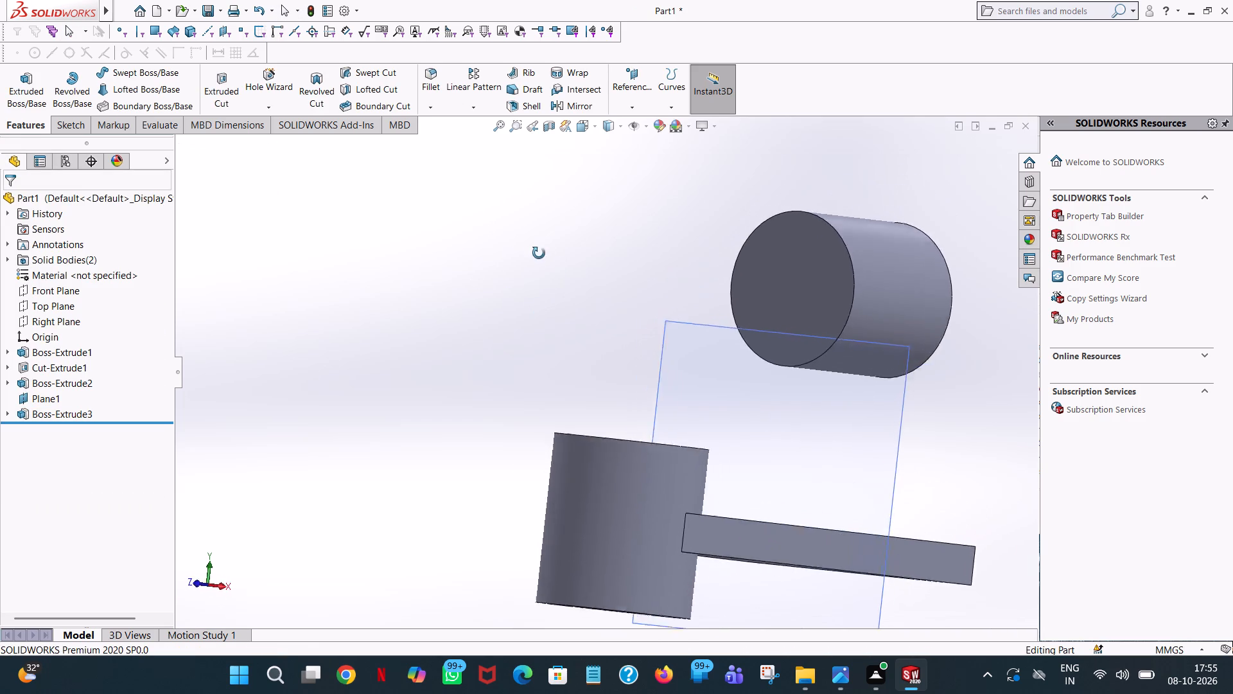
middle_click_drag(539, 253, 398, 224)
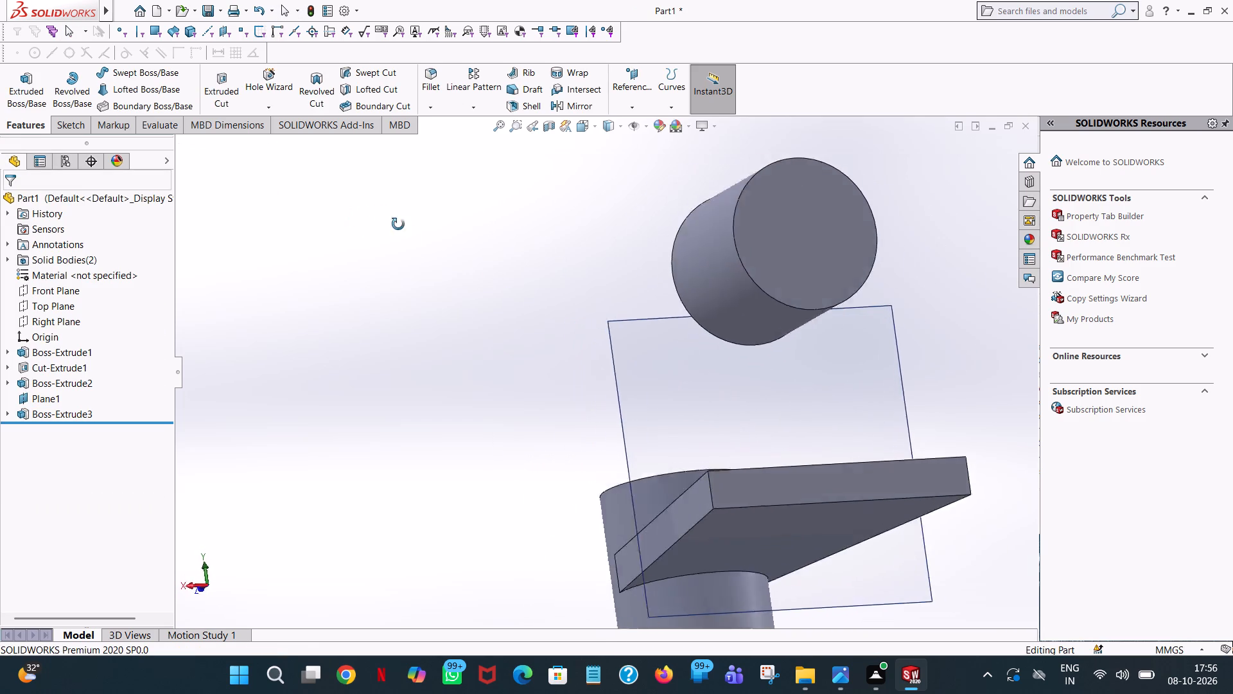
middle_click_drag(398, 224, 485, 231)
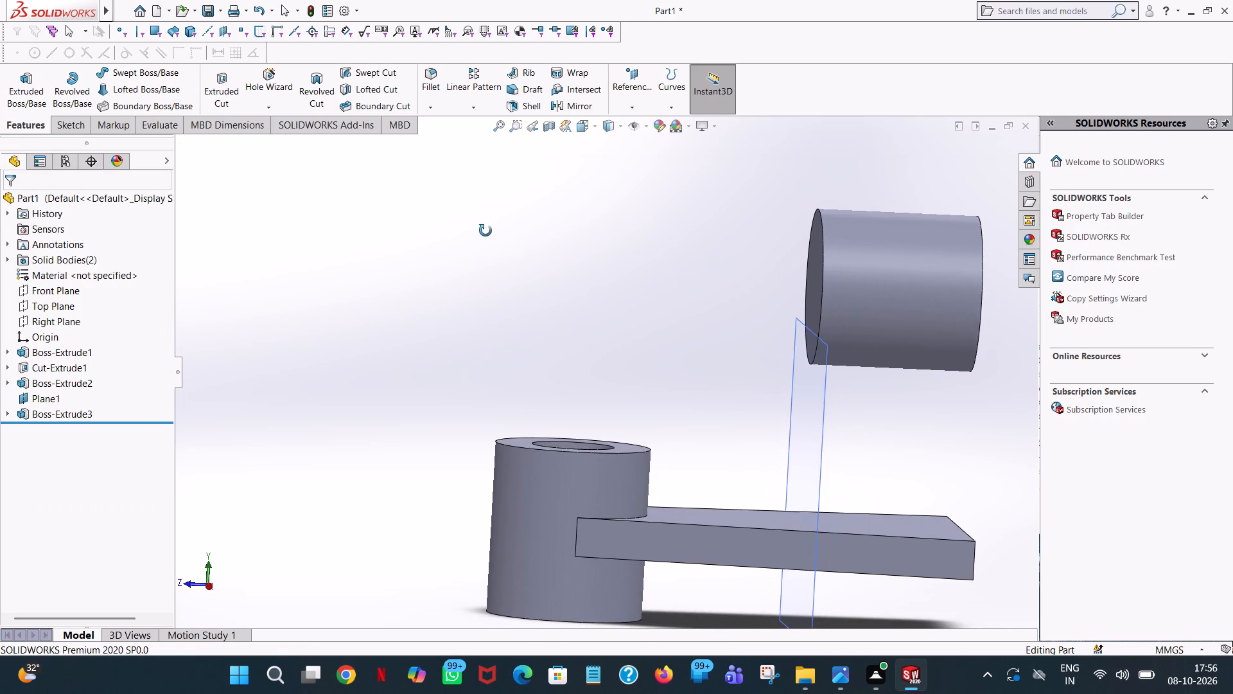
middle_click_drag(485, 231, 451, 230)
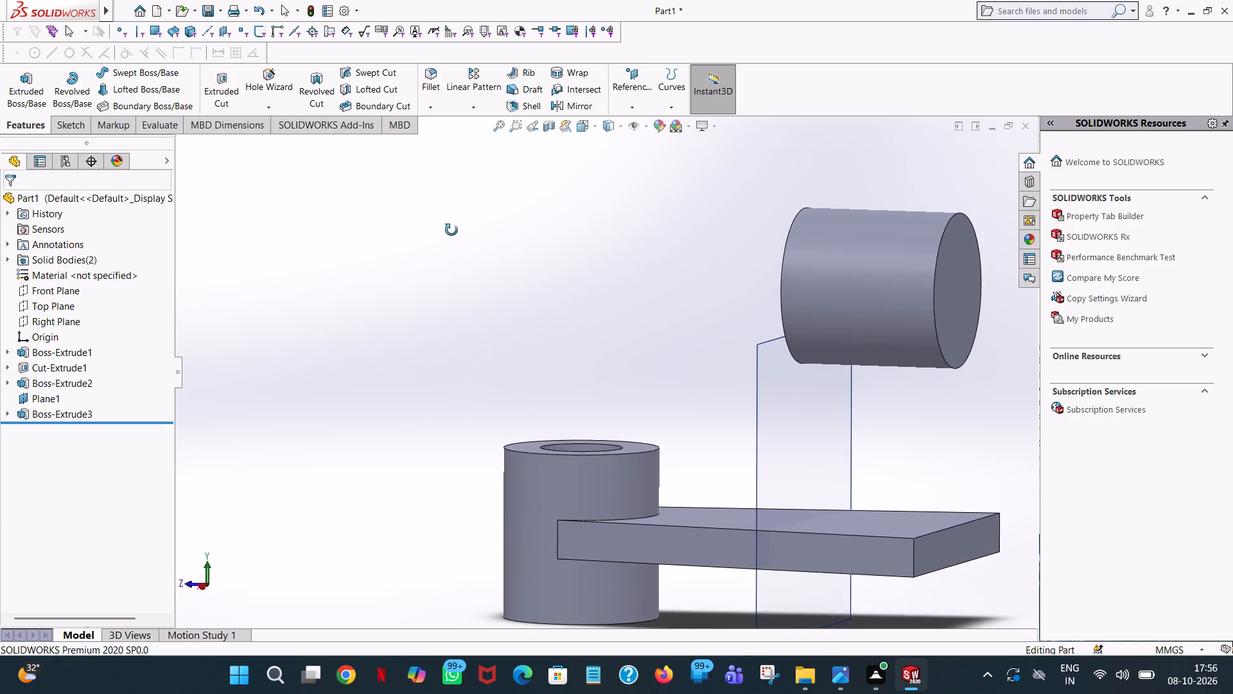
middle_click_drag(451, 230, 448, 228)
scroll(449, 228, "up", 1)
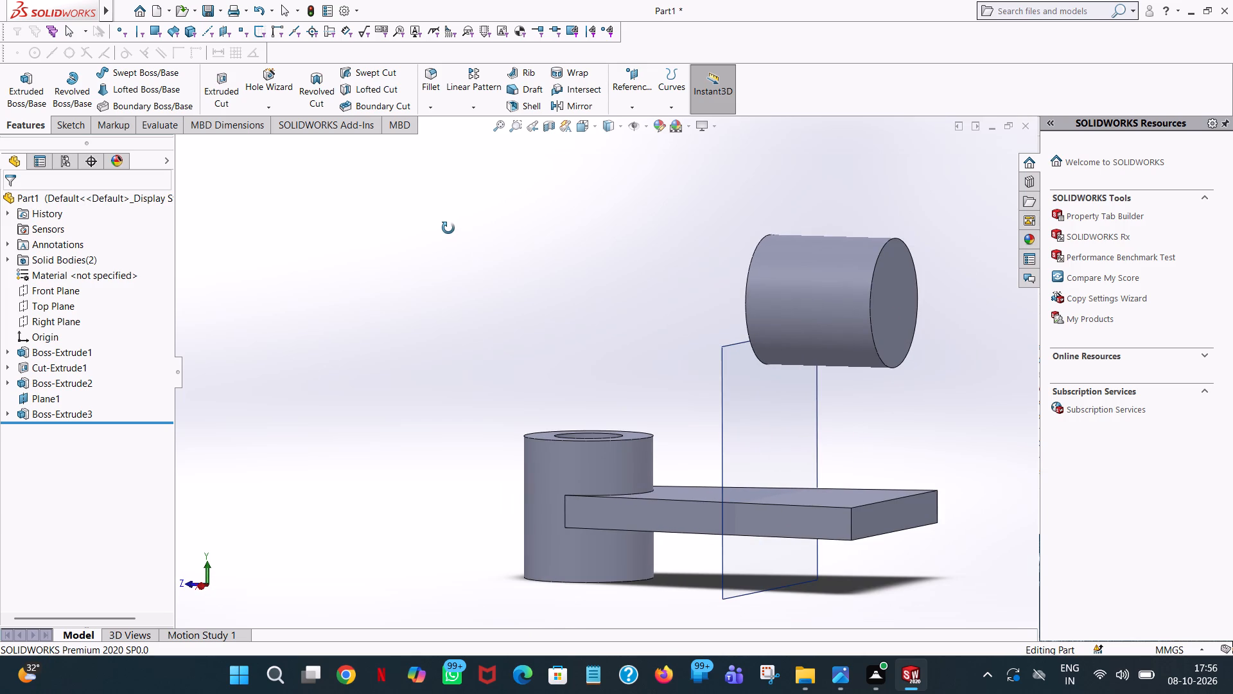
middle_click_drag(448, 228, 473, 224)
scroll(496, 214, "up", 1)
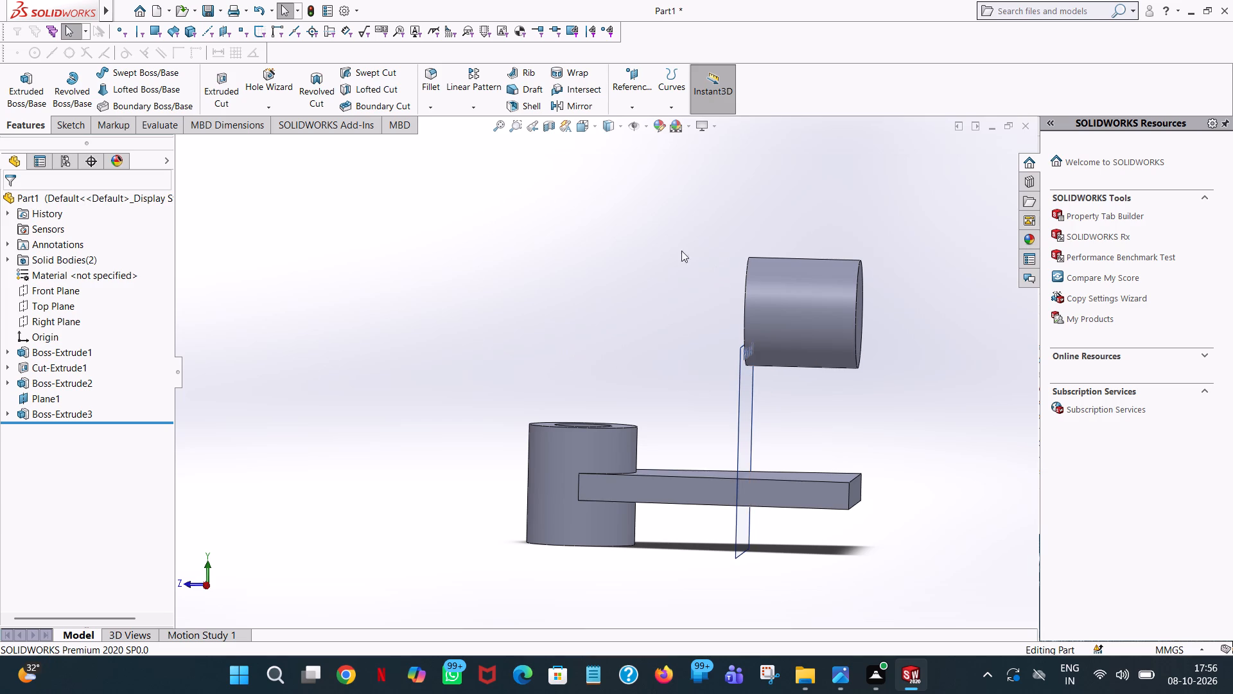
left_click(602, 251)
middle_click_drag(586, 262, 647, 286)
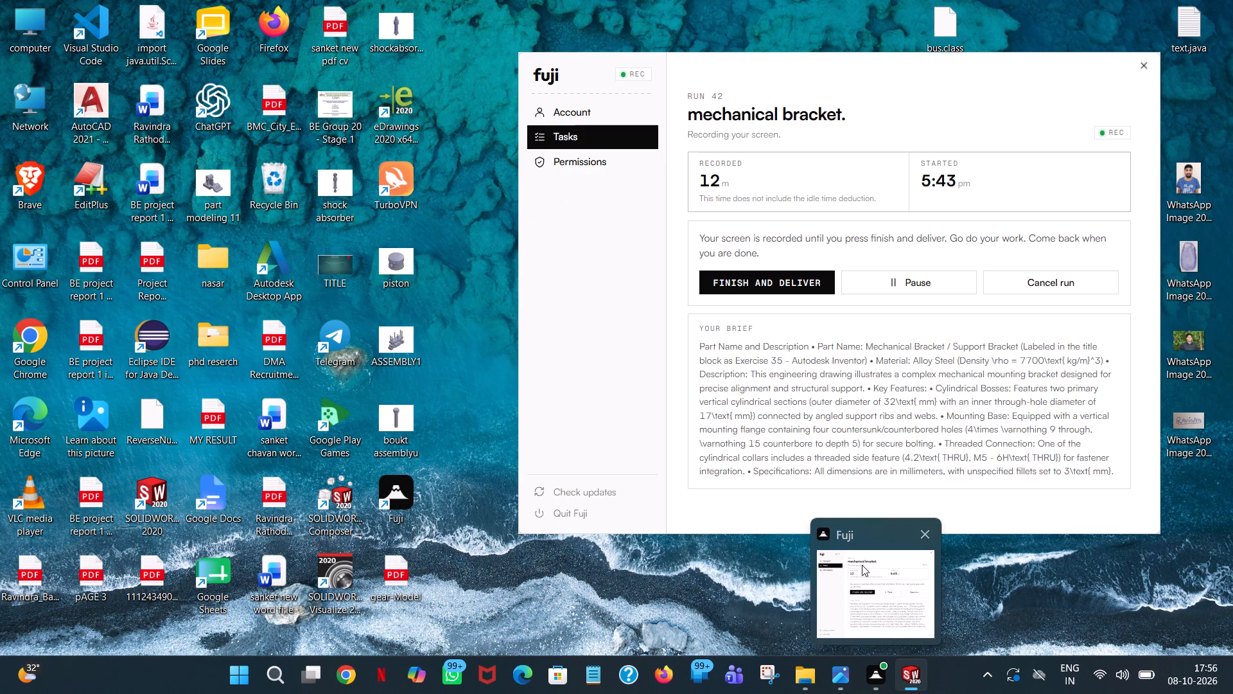
left_click(494, 204)
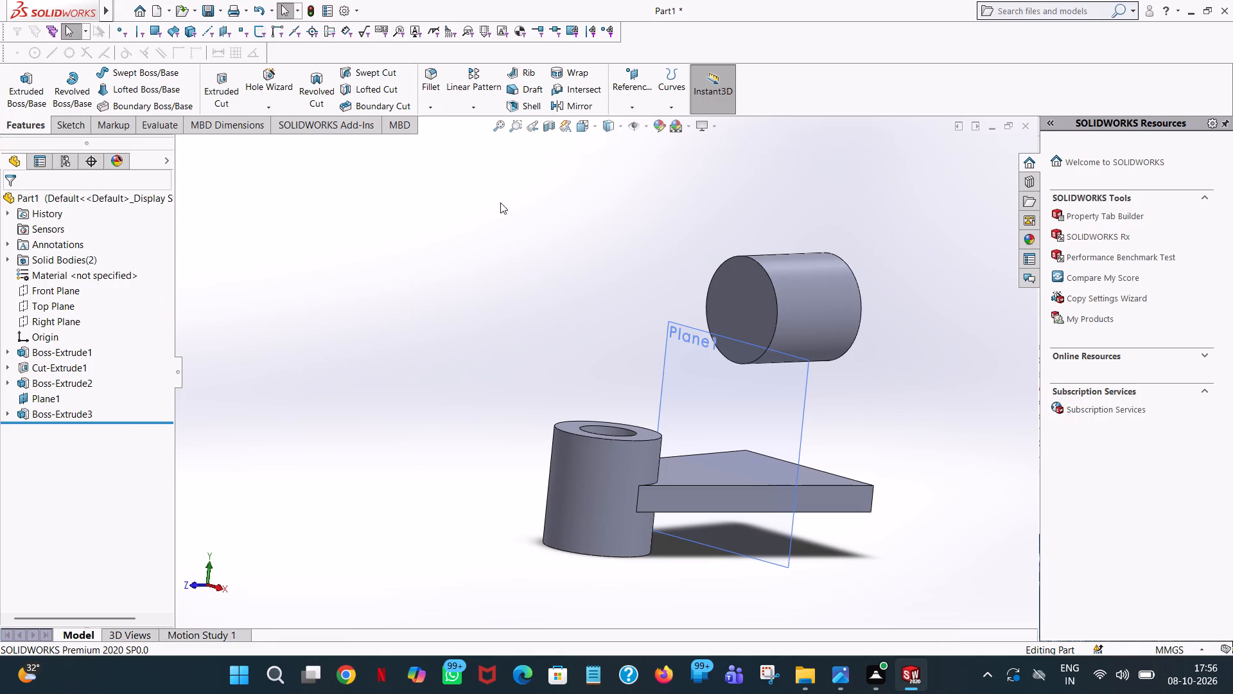
Start an extruded cut on the horizontal cylinder's boss-side end face and sketch a concentric circle of radius 17/2 mm.
left_click(219, 79)
left_click(744, 294)
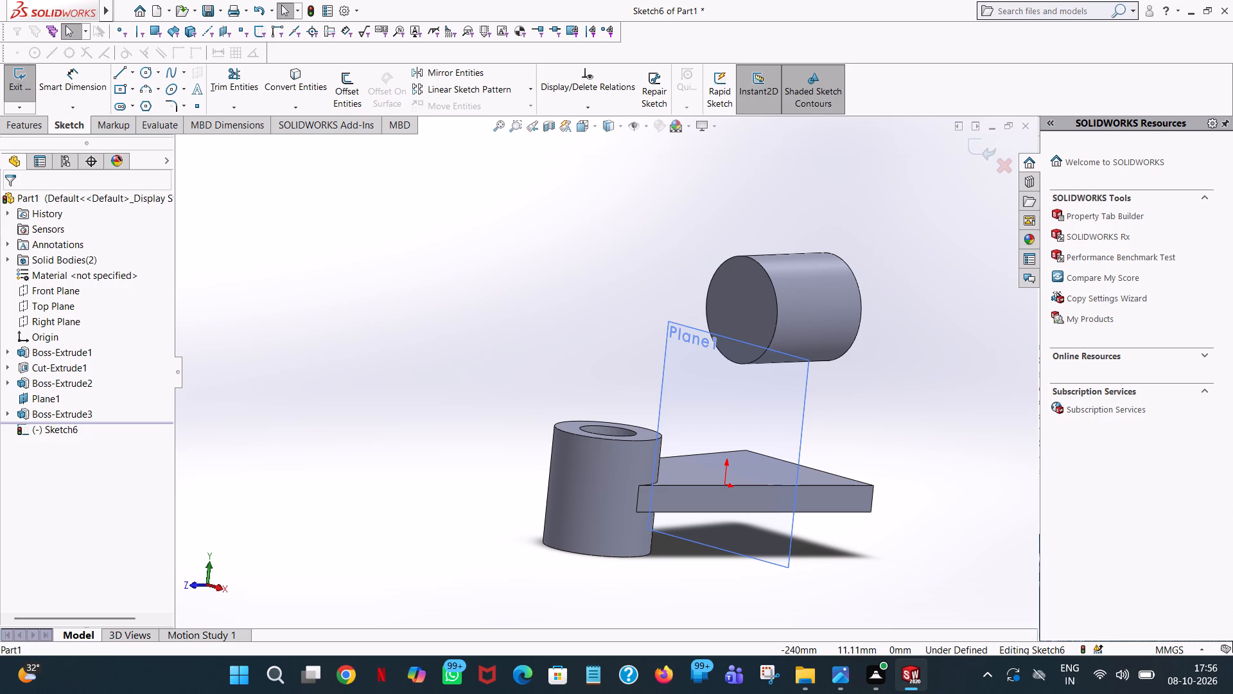
left_click(143, 65)
scroll(730, 264, "down", 3)
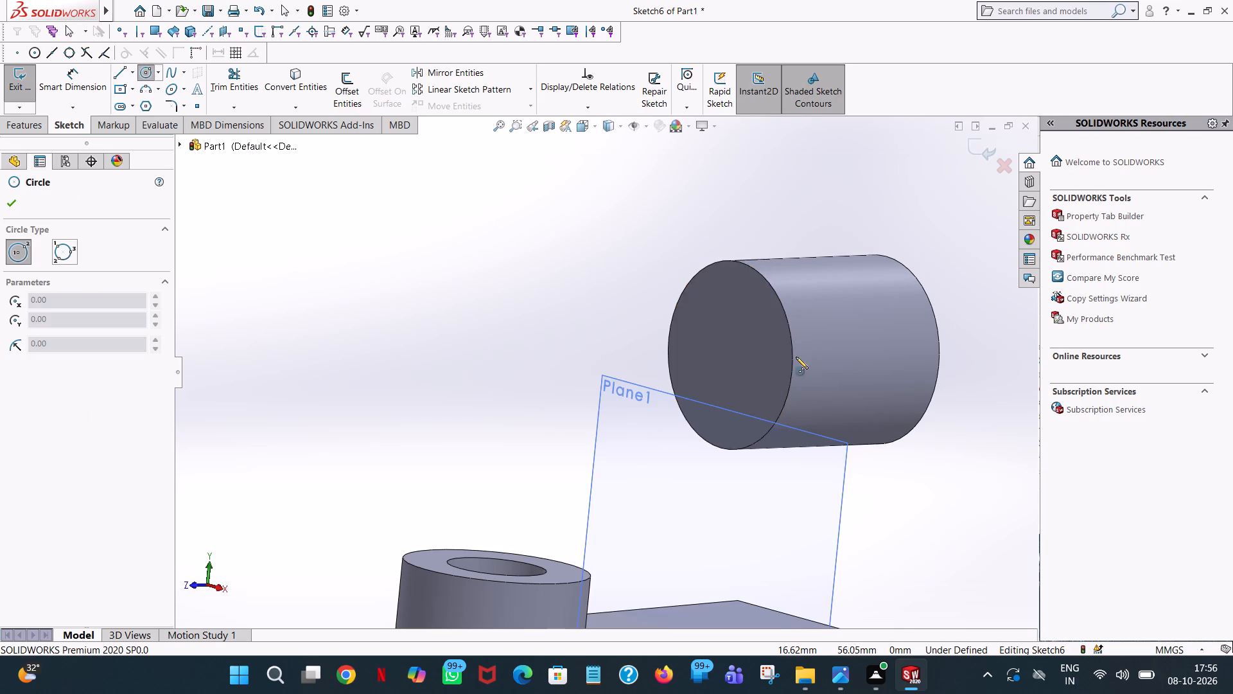
left_click(730, 356)
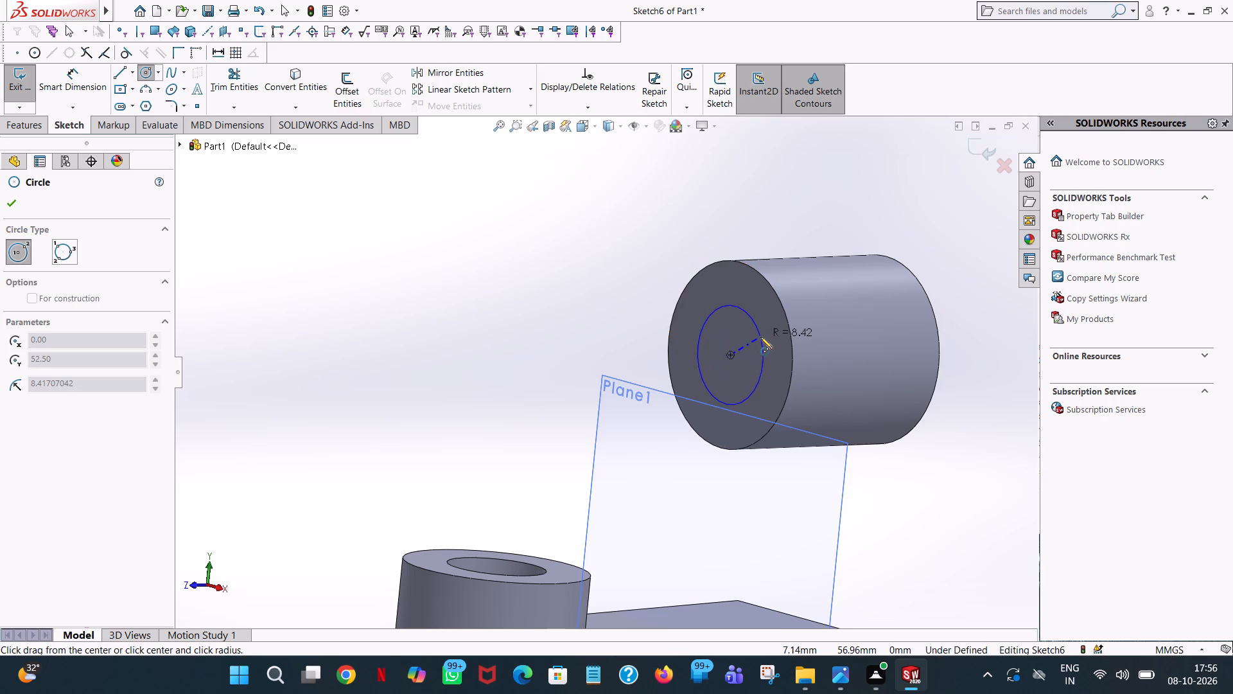
left_click(760, 337)
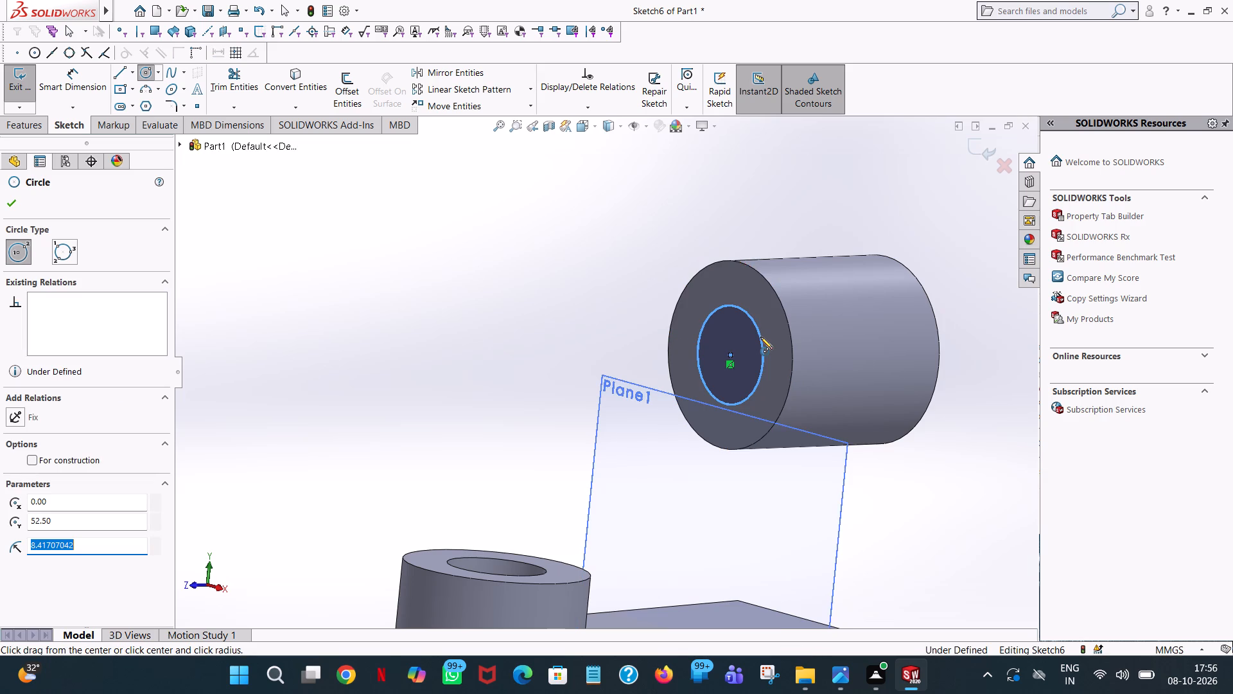
type("17/2")
key("Return")
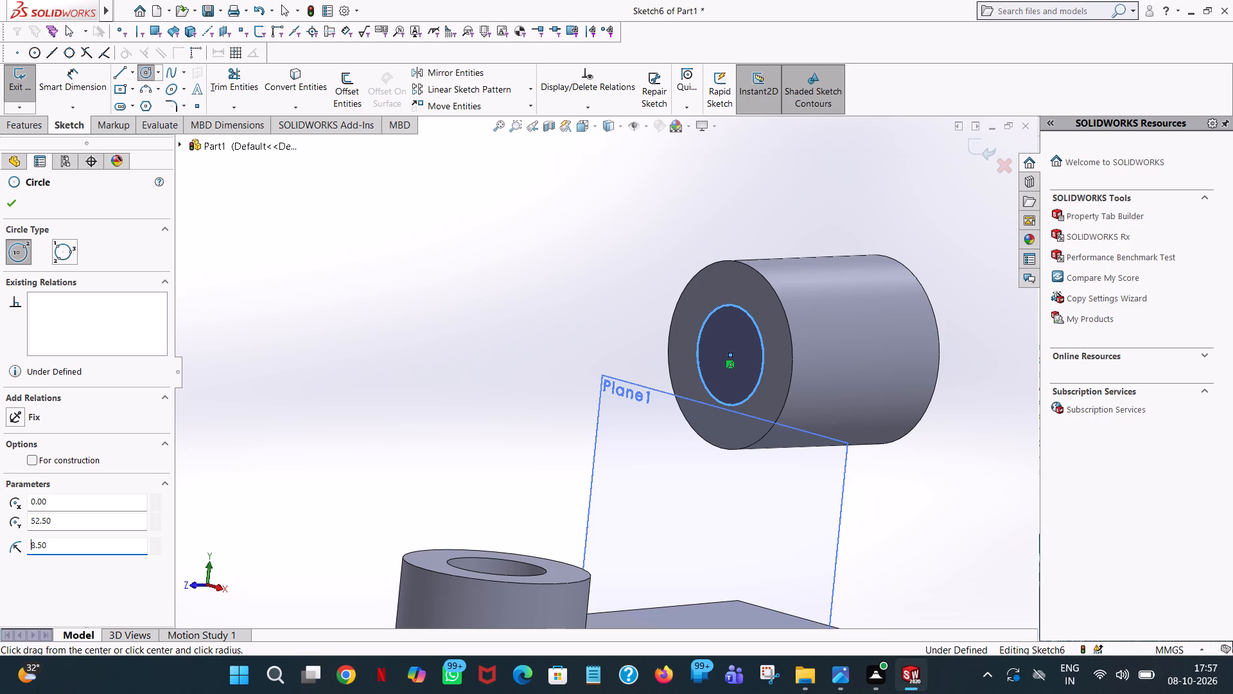
left_click(10, 204)
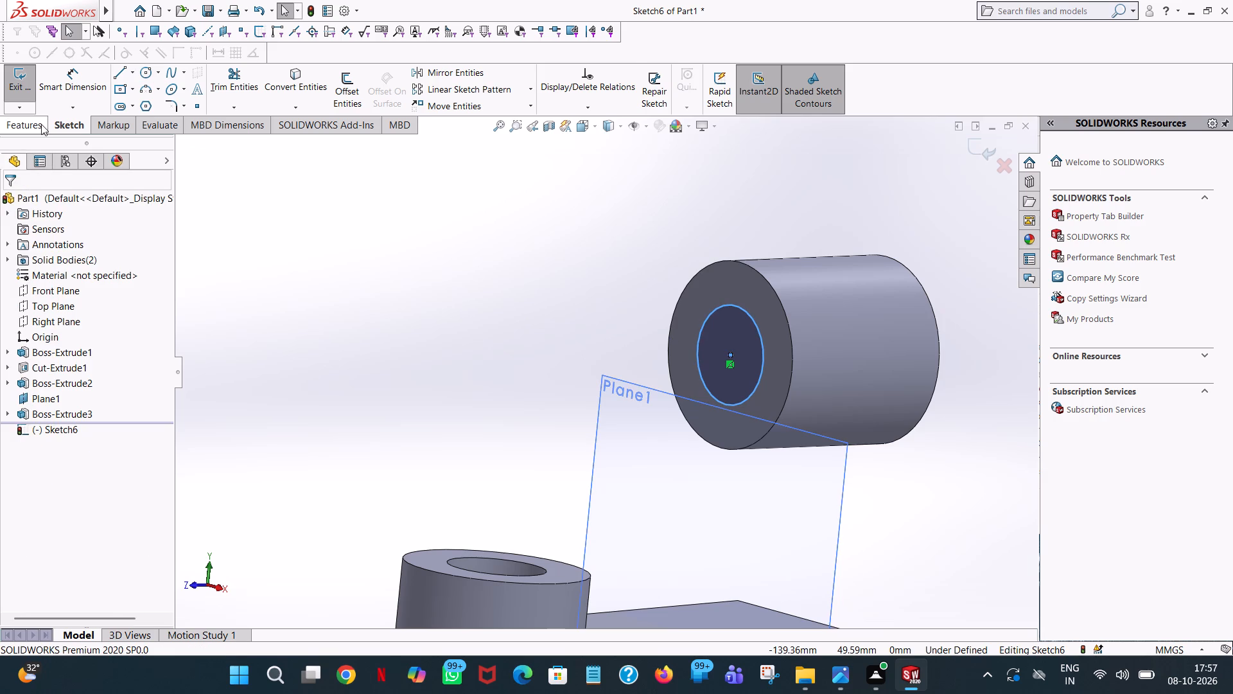
Cut the circle through the horizontal cylinder with a blind depth of 38 mm.
left_click(42, 123)
left_click(225, 75)
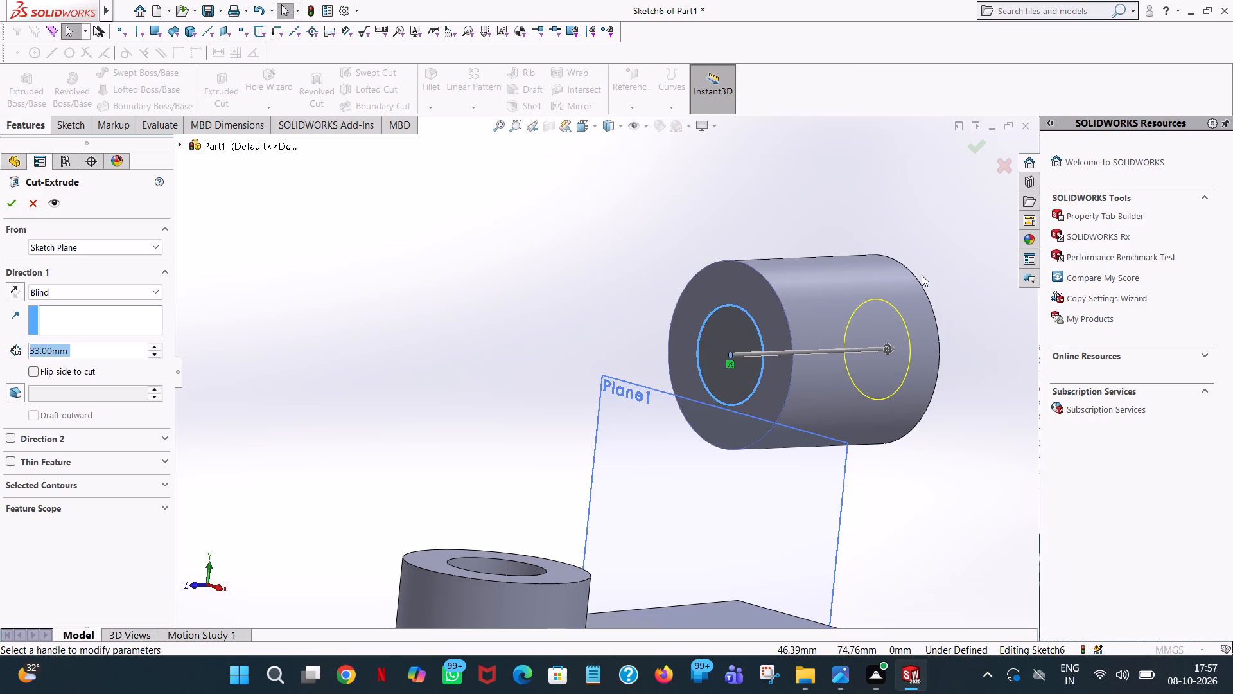
scroll(923, 272, "up", 1)
middle_click_drag(908, 278, 830, 302)
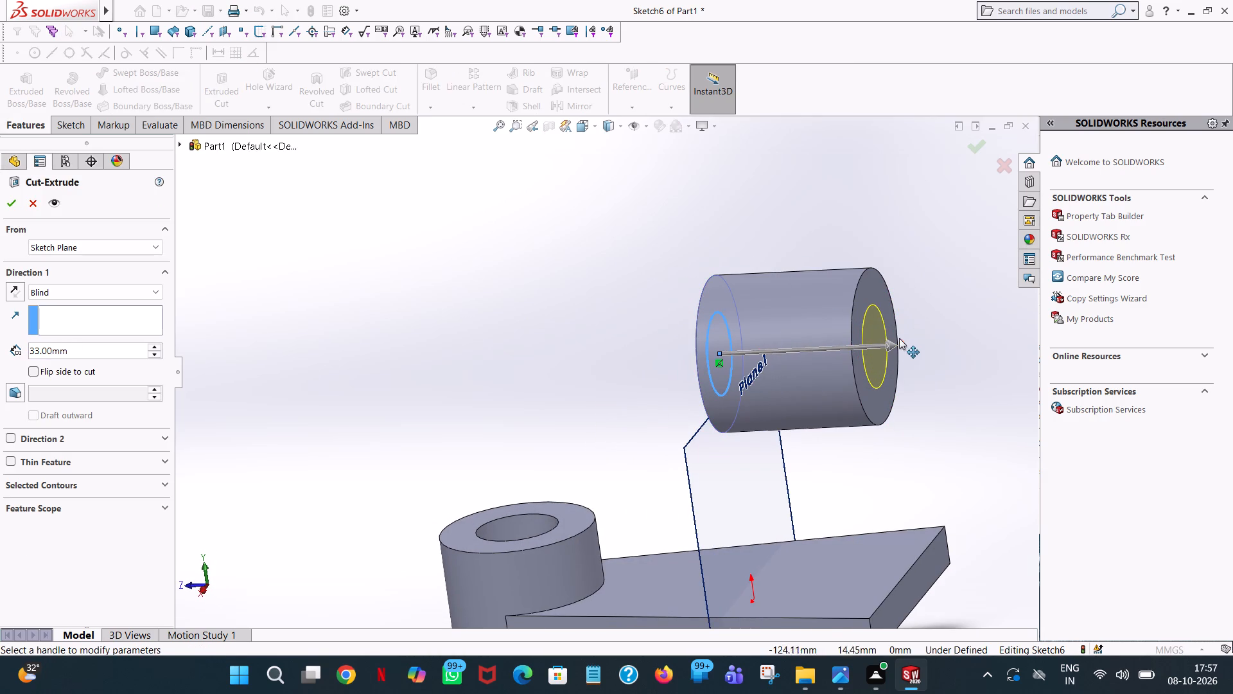
left_click_drag(893, 342, 902, 342)
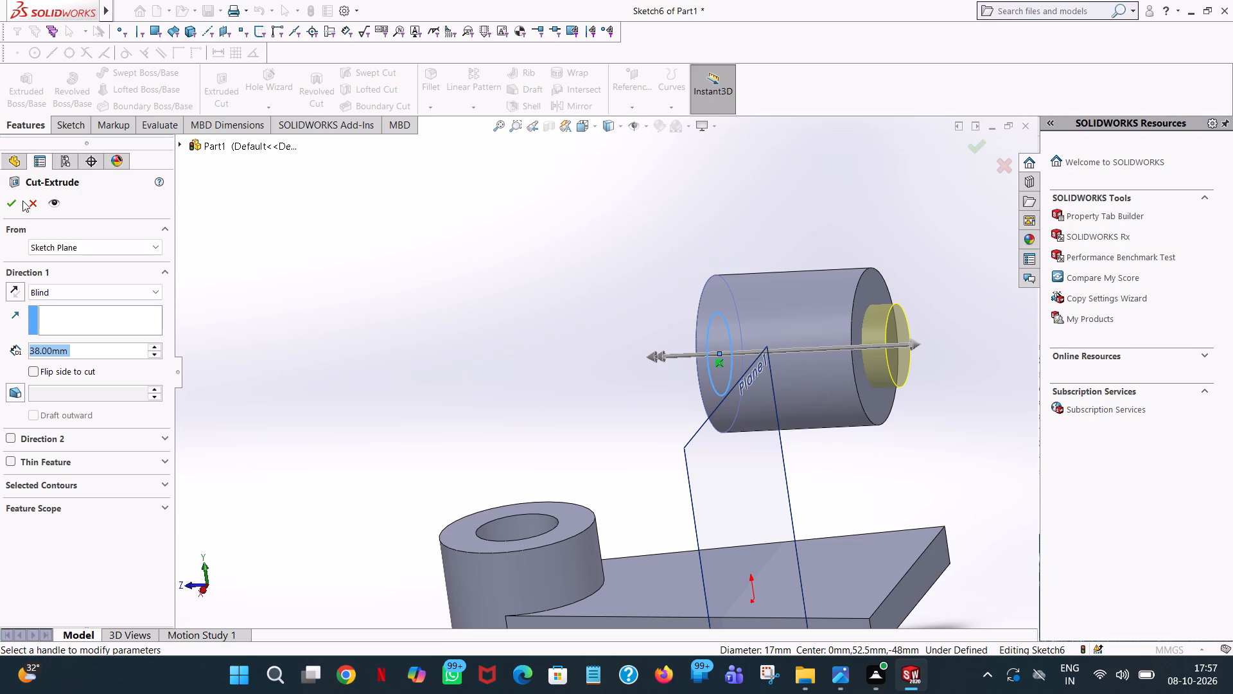
left_click(20, 202)
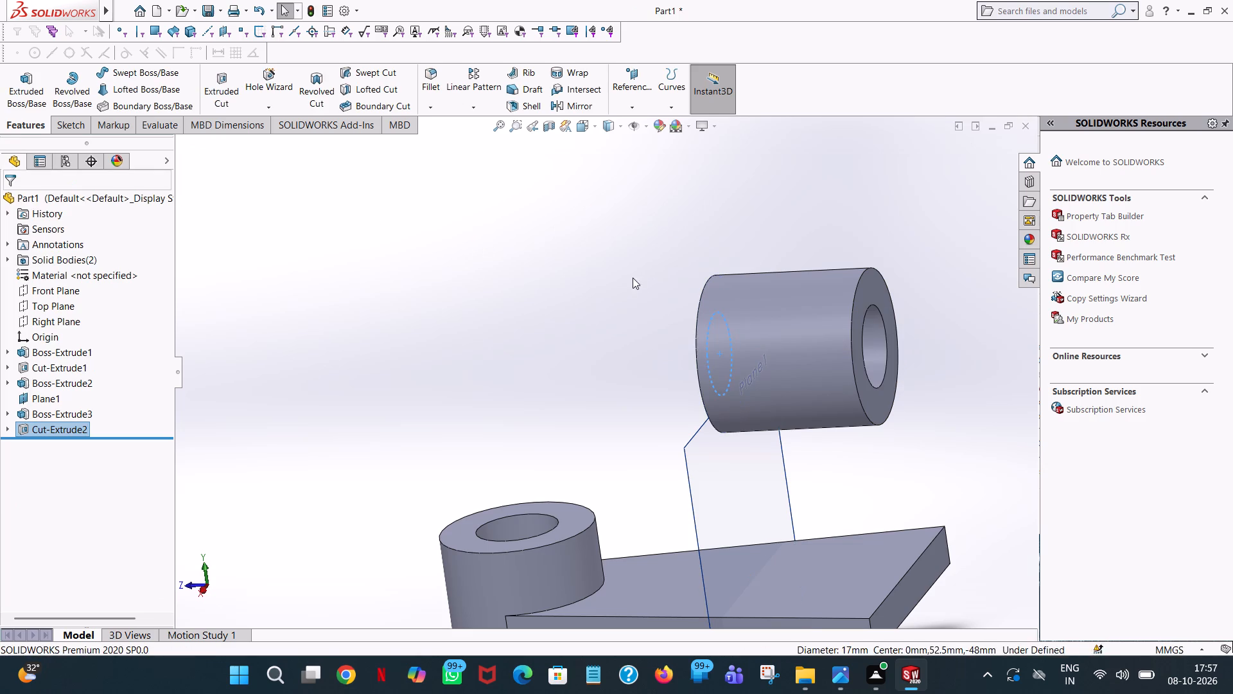
Inspect the bored cylinder and check the offset definition of the plane it was built from, leaving it unchanged.
scroll(653, 283, "up", 3)
scroll(834, 337, "down", 2)
middle_click_drag(832, 343, 849, 345)
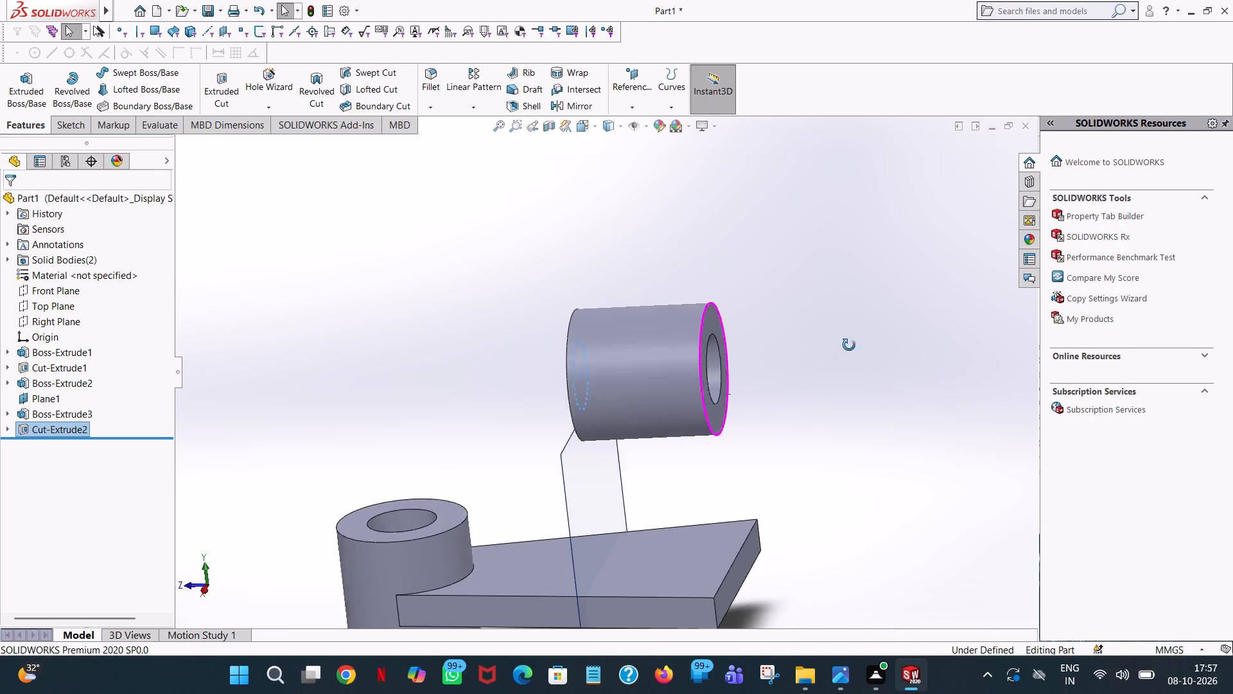
middle_click_drag(849, 345, 870, 303)
scroll(870, 303, "up", 2)
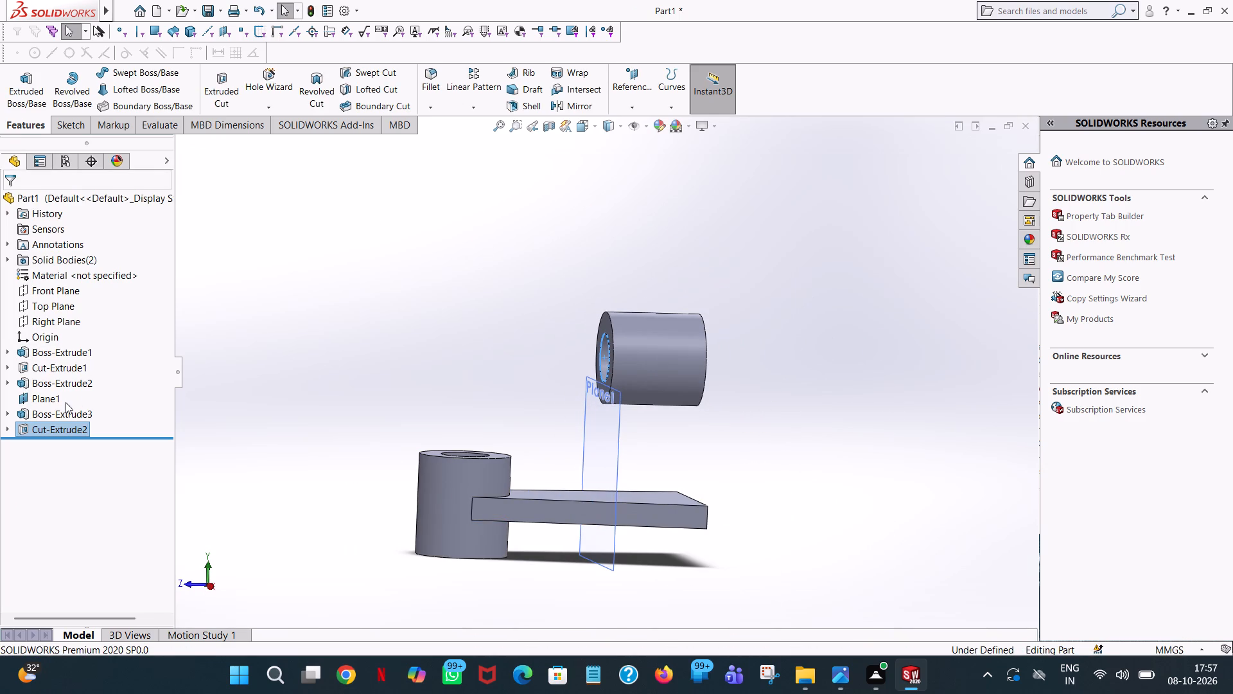
left_click(57, 396)
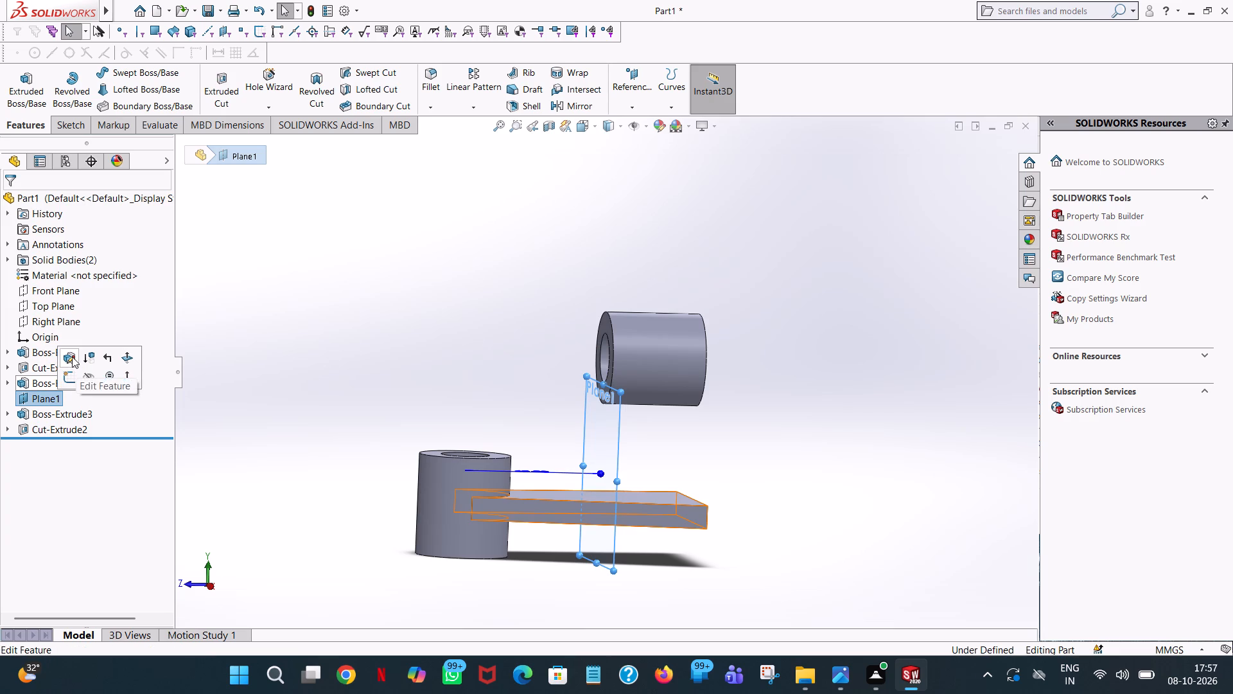
left_click(72, 357)
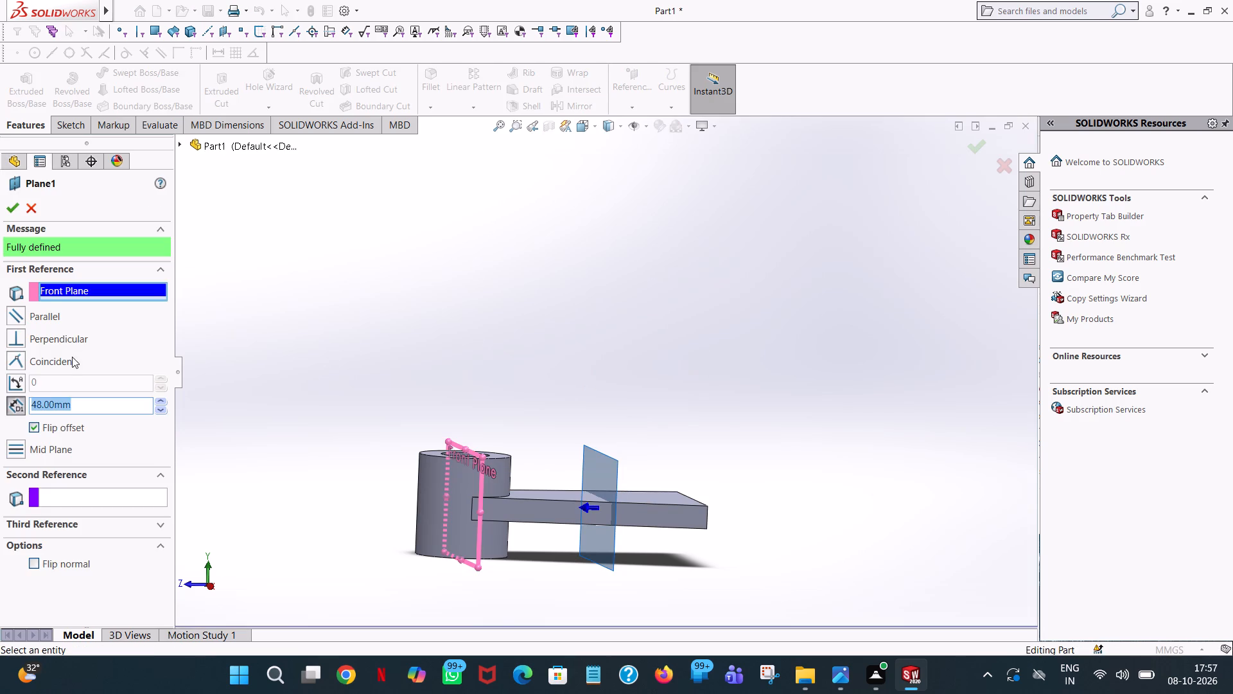
left_click(28, 203)
left_click(491, 268)
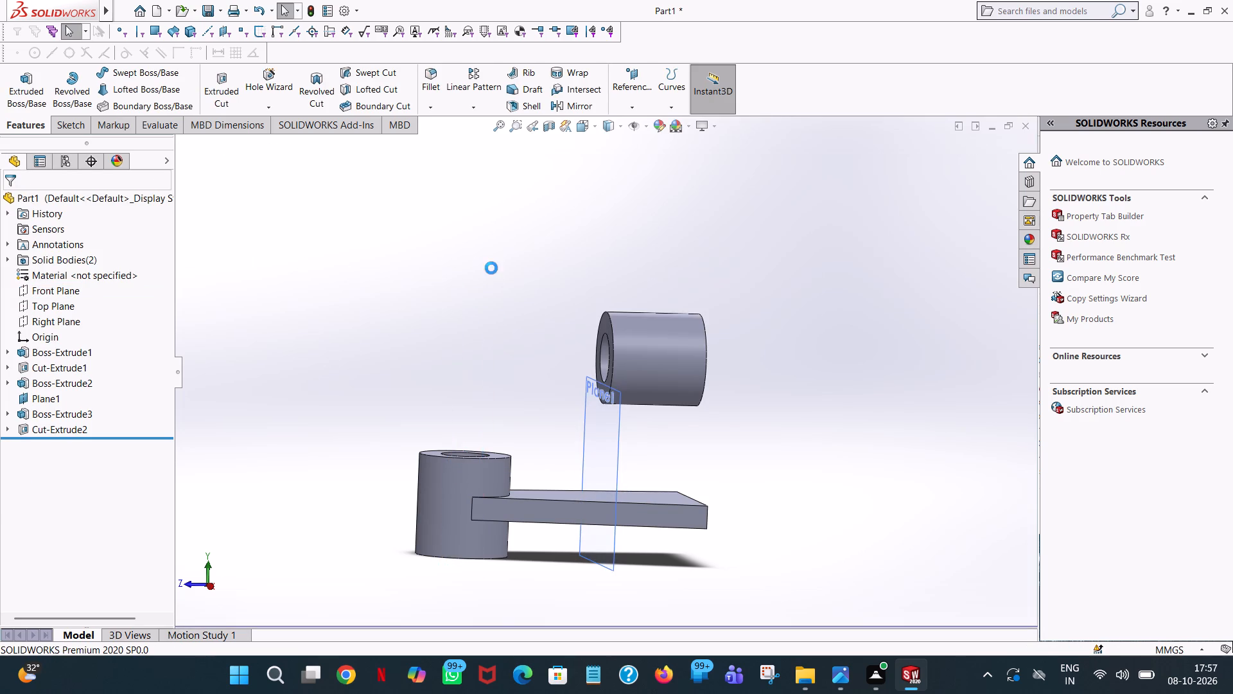
Hide the offset plane used for the horizontal cylinder.
left_click(38, 398)
left_click(61, 382)
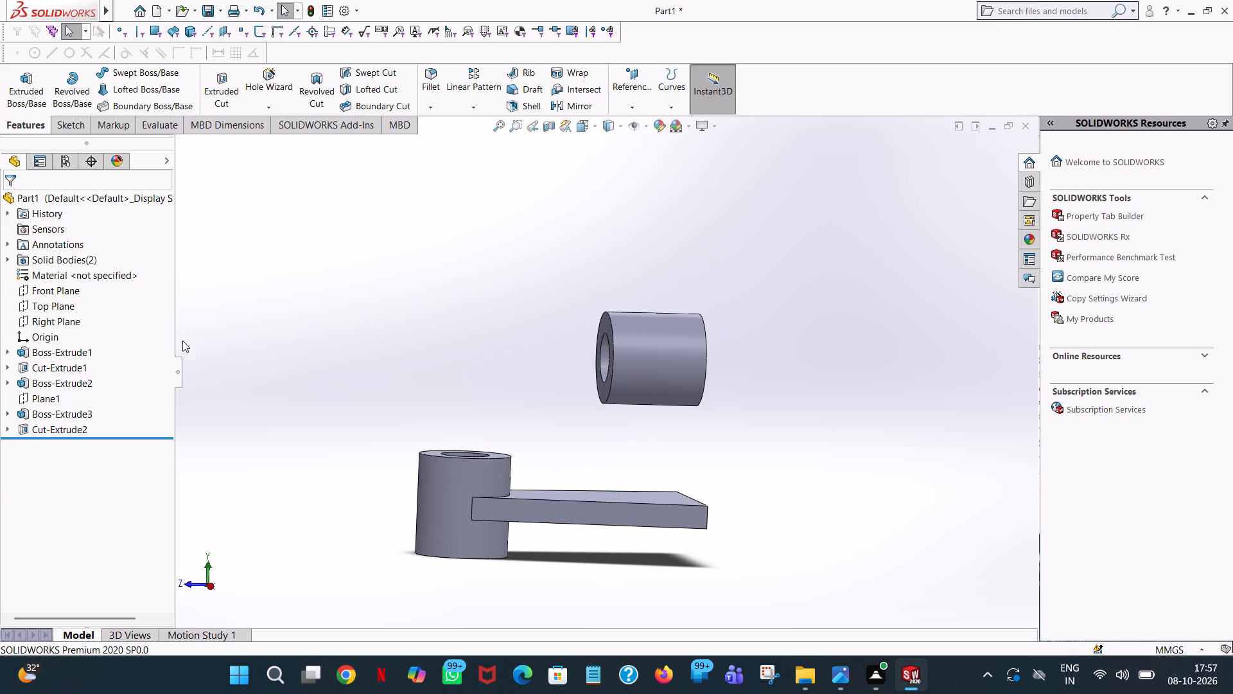
Create a reference plane offset 48+17 mm from the Front Plane, flipped toward the horizontal cylinder.
left_click(624, 77)
left_click(473, 213)
left_click(57, 295)
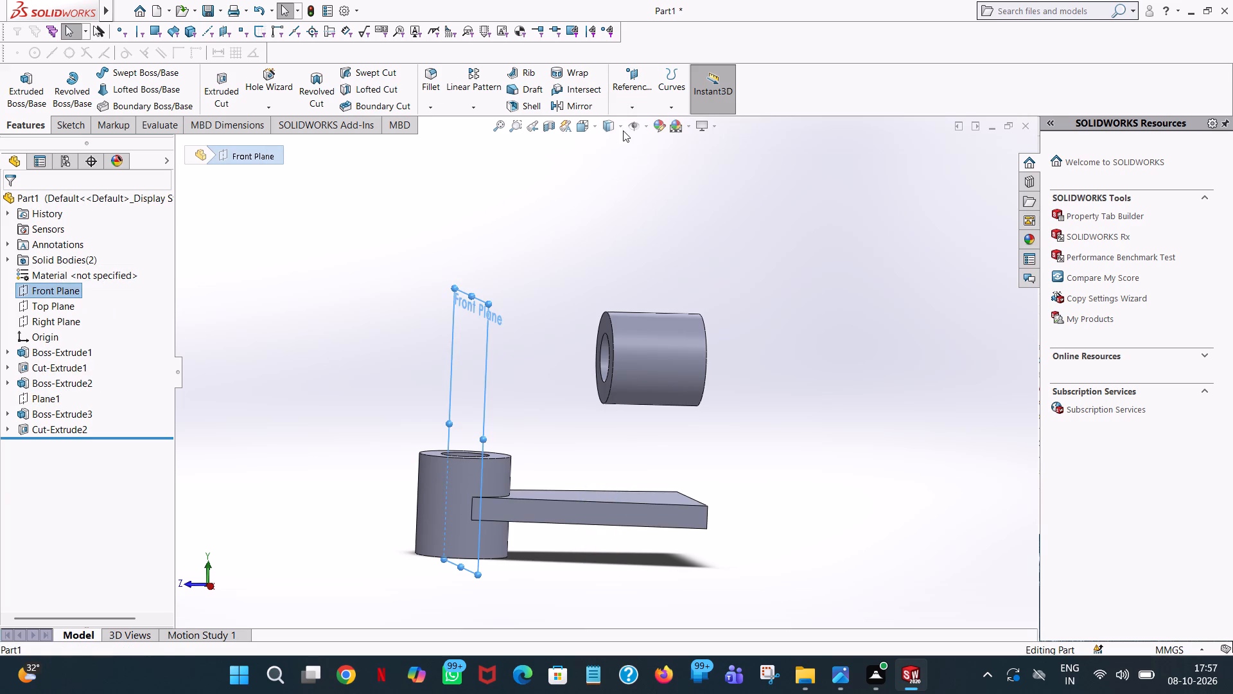
left_click(638, 104)
left_click(645, 115)
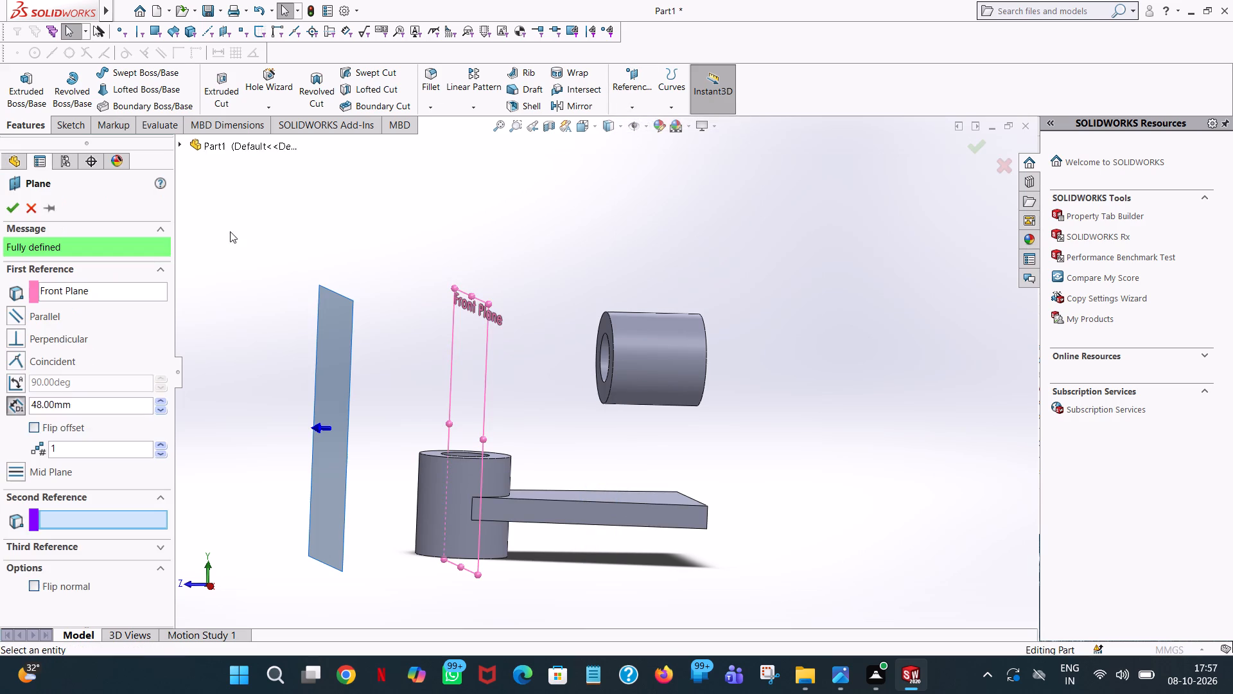
left_click(35, 425)
left_click(111, 404)
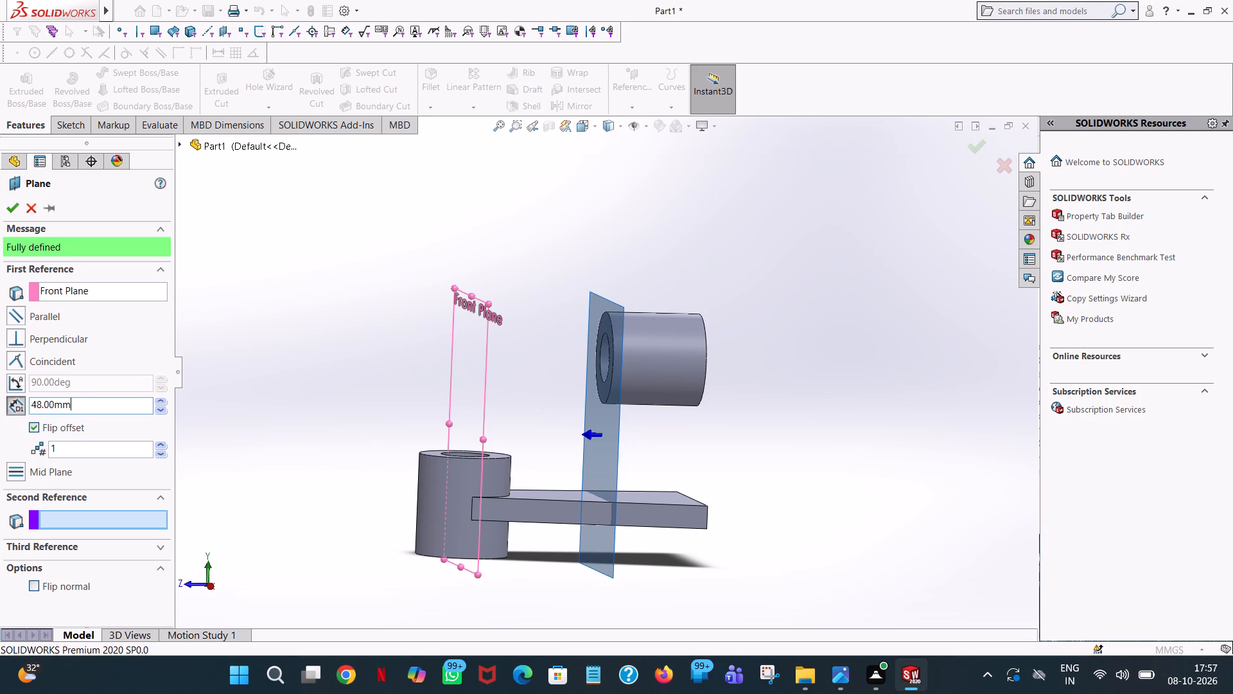
key("plus")
type("17")
key("Return")
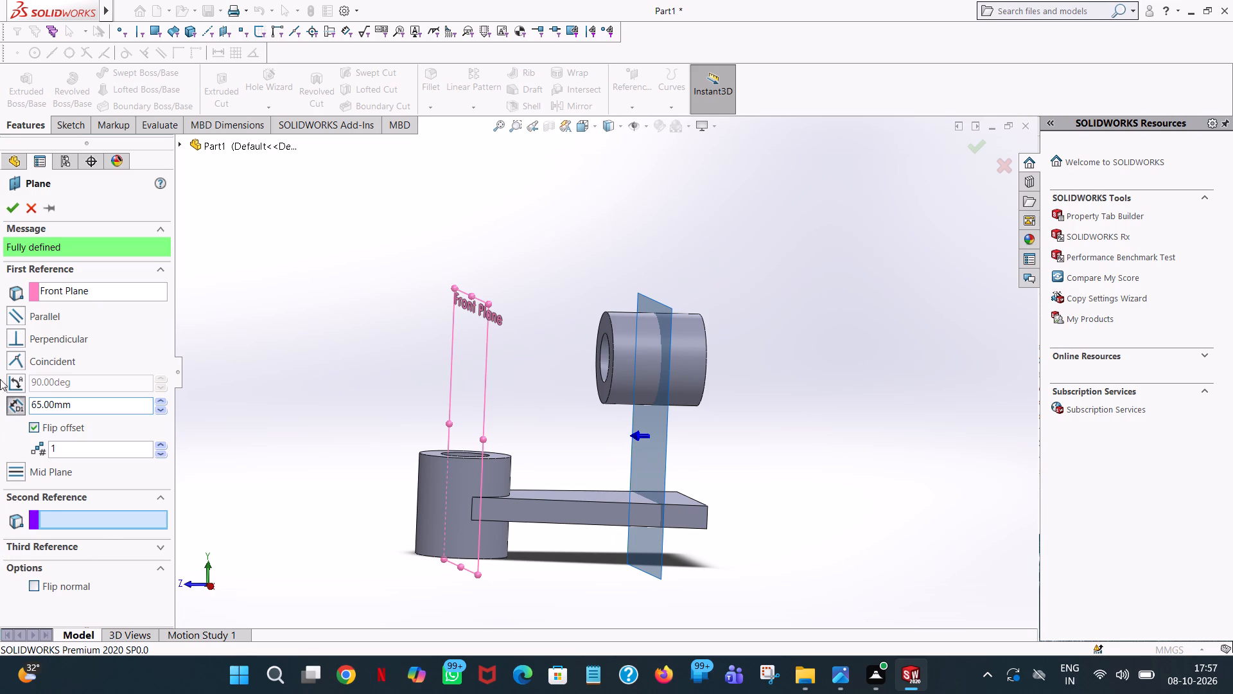
left_click(8, 209)
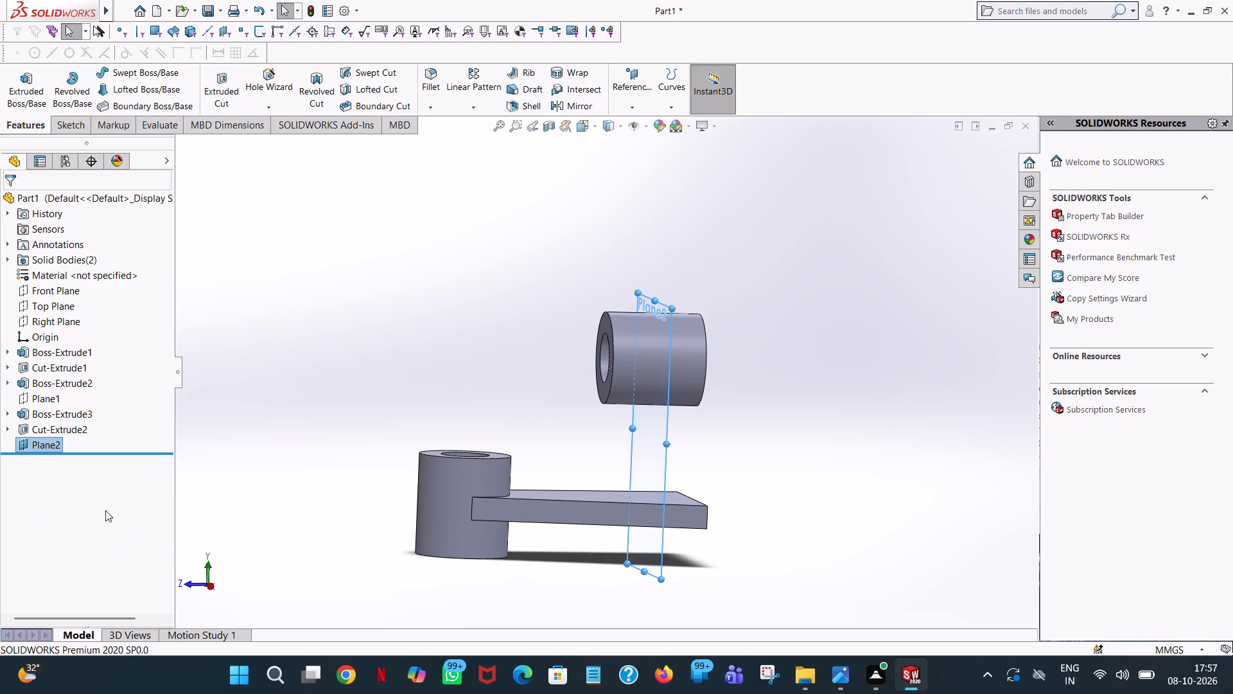
On the new plane, sketch three connected lines from one side of the cylinder, across the arm's 58 mm top edge, to the cylinder's opposite side.
left_click(49, 443)
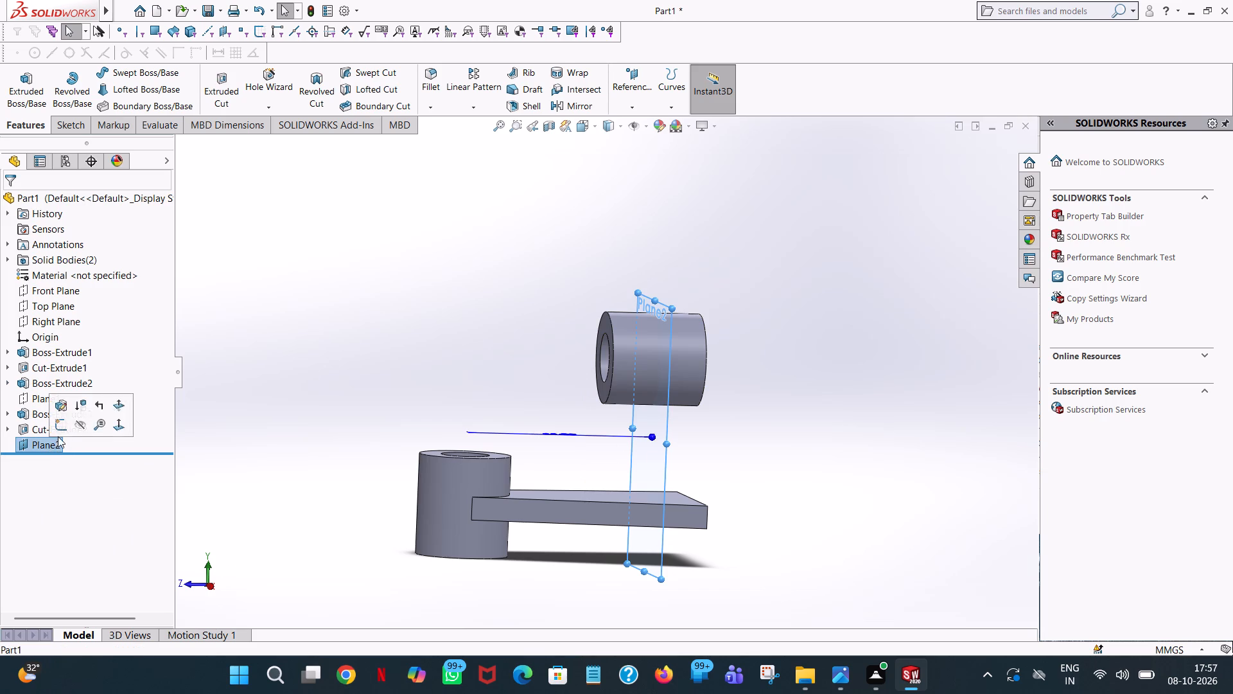
left_click(299, 436)
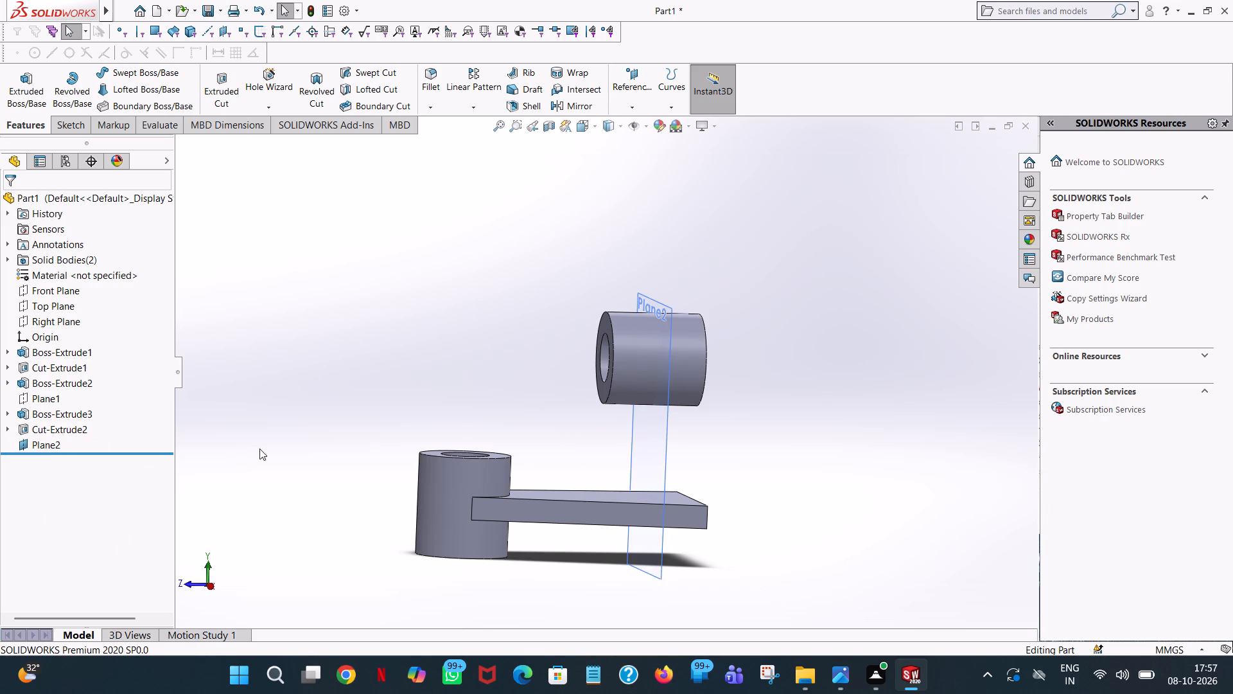
left_click(39, 445)
left_click(57, 428)
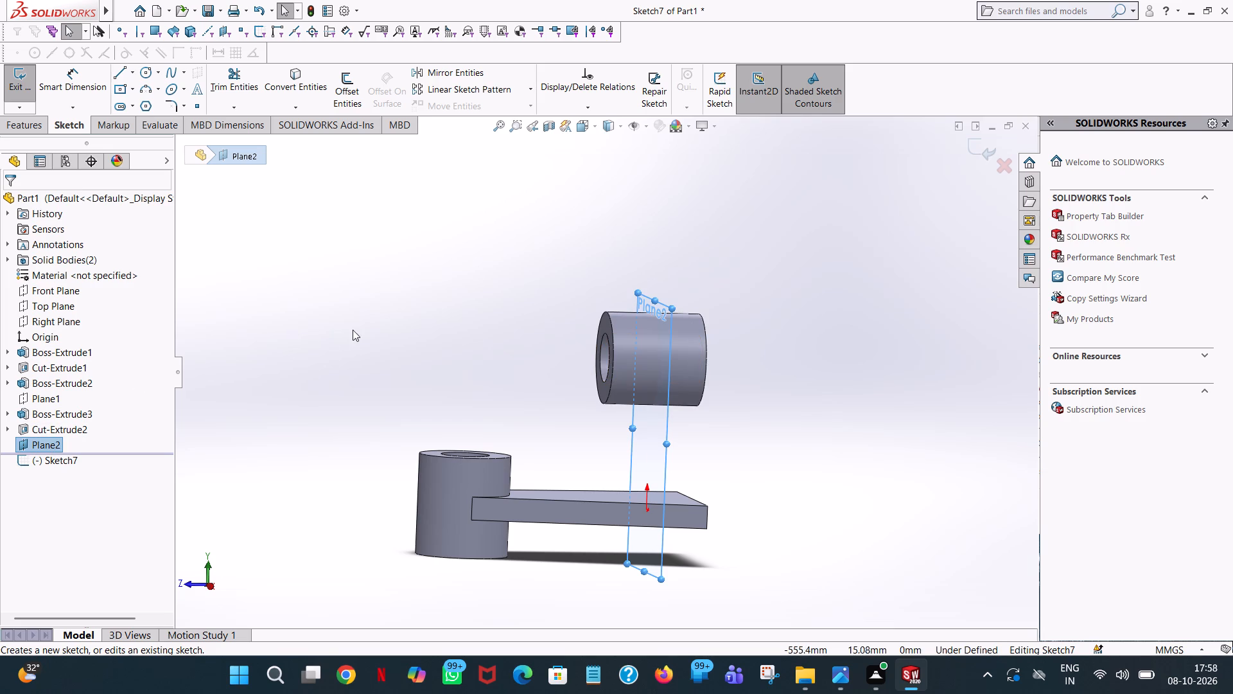
key("space")
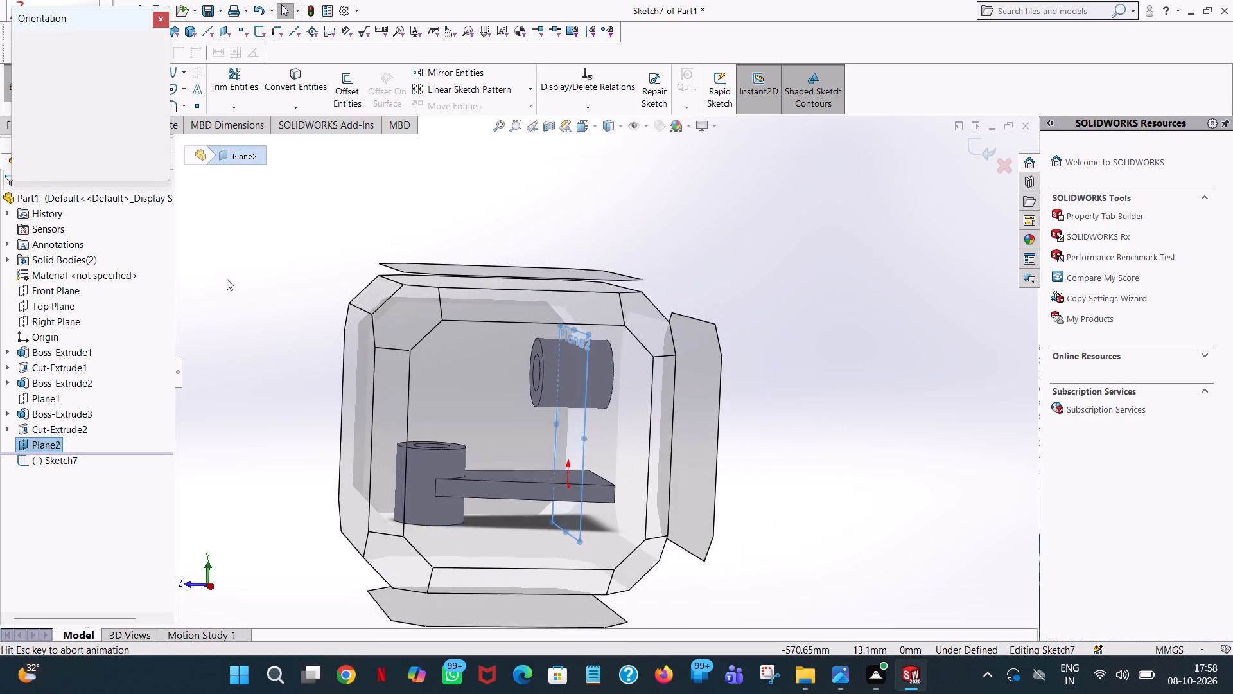
left_click(155, 94)
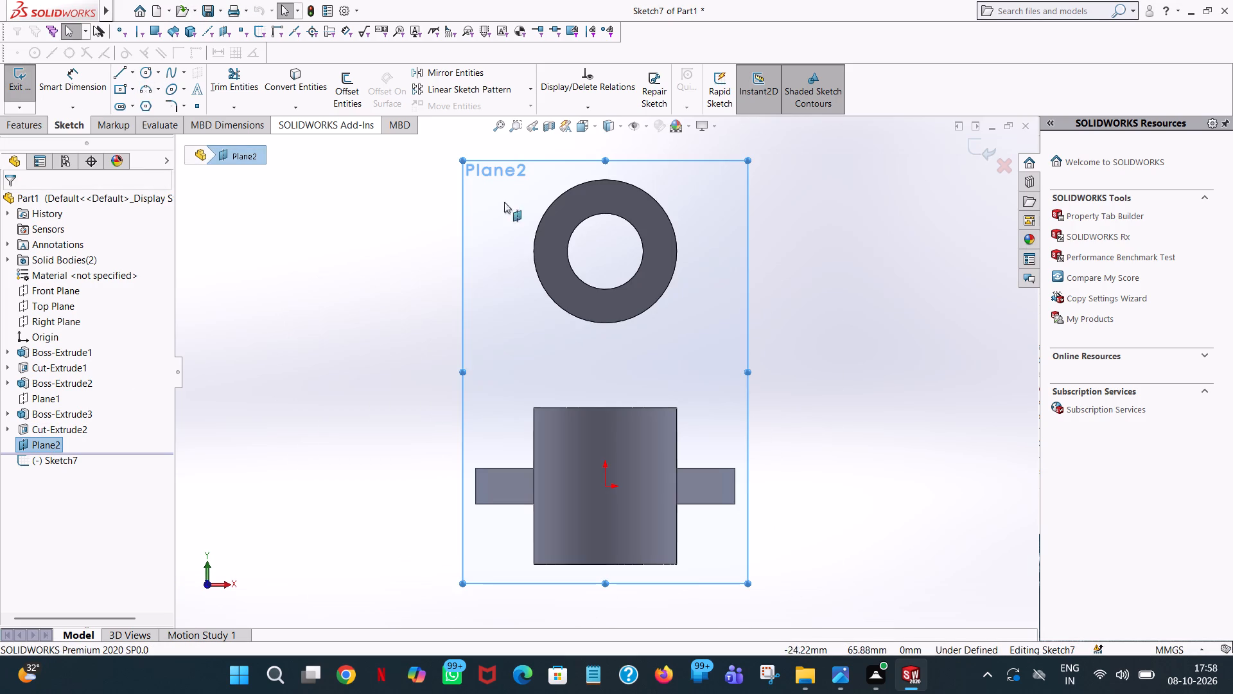
left_click(121, 71)
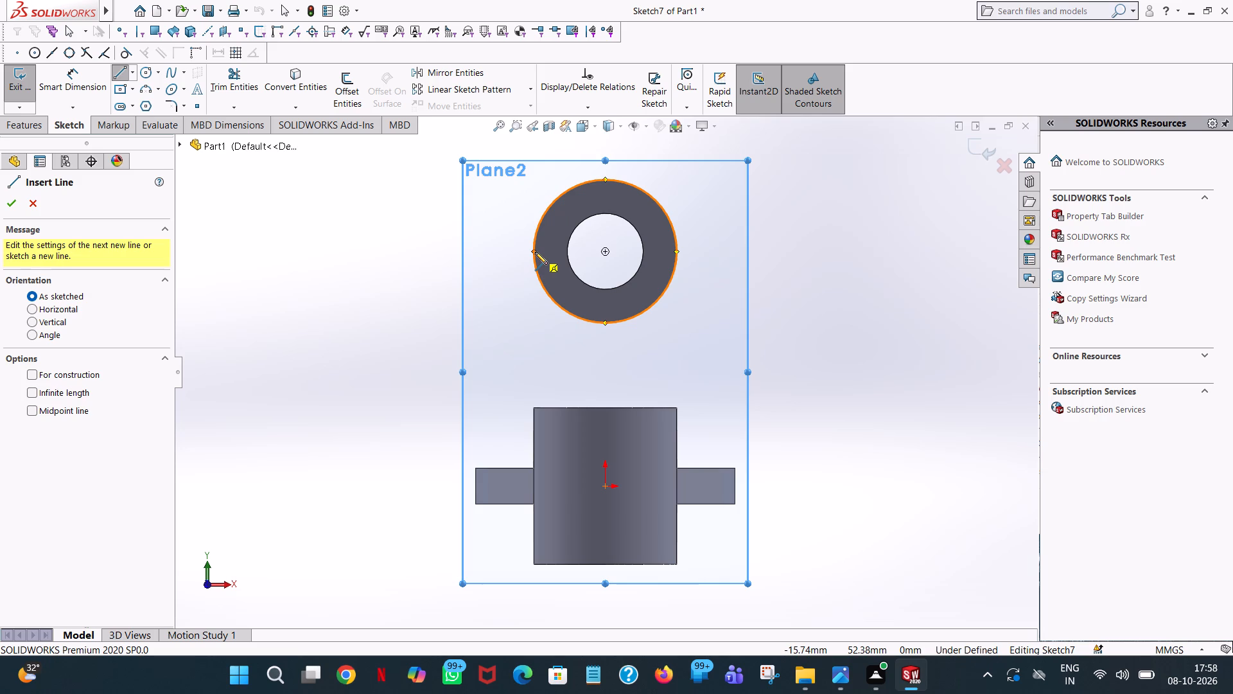
left_click(535, 252)
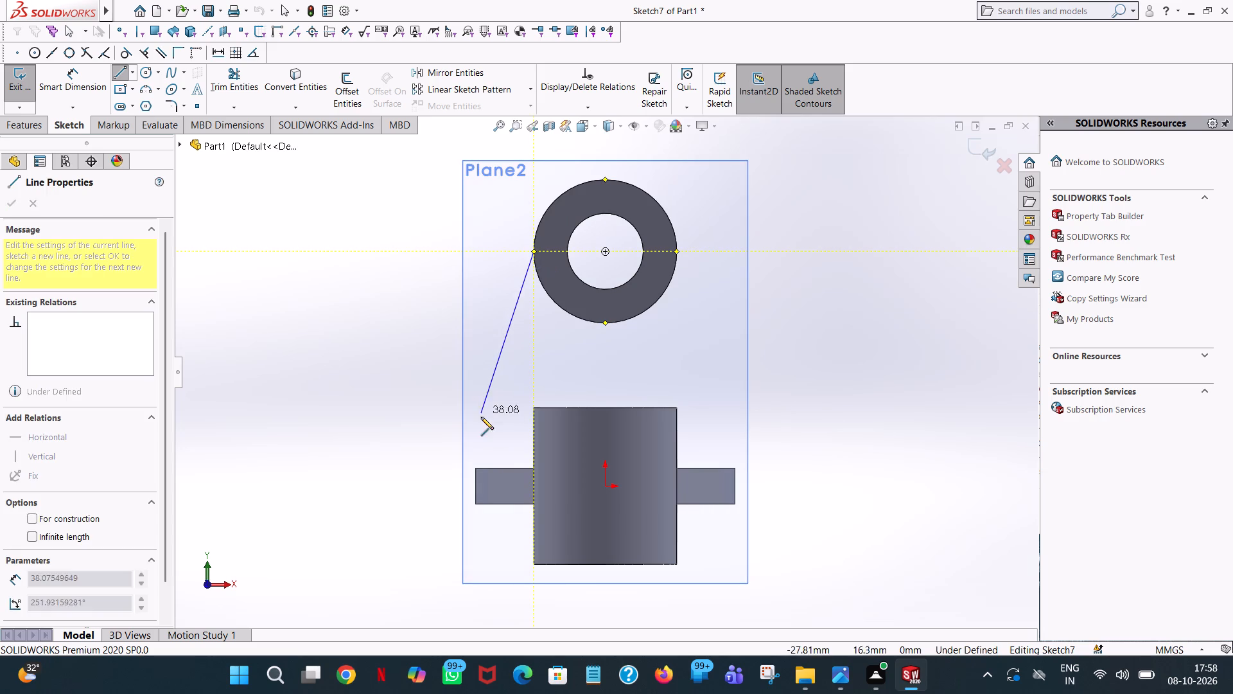
left_click(475, 468)
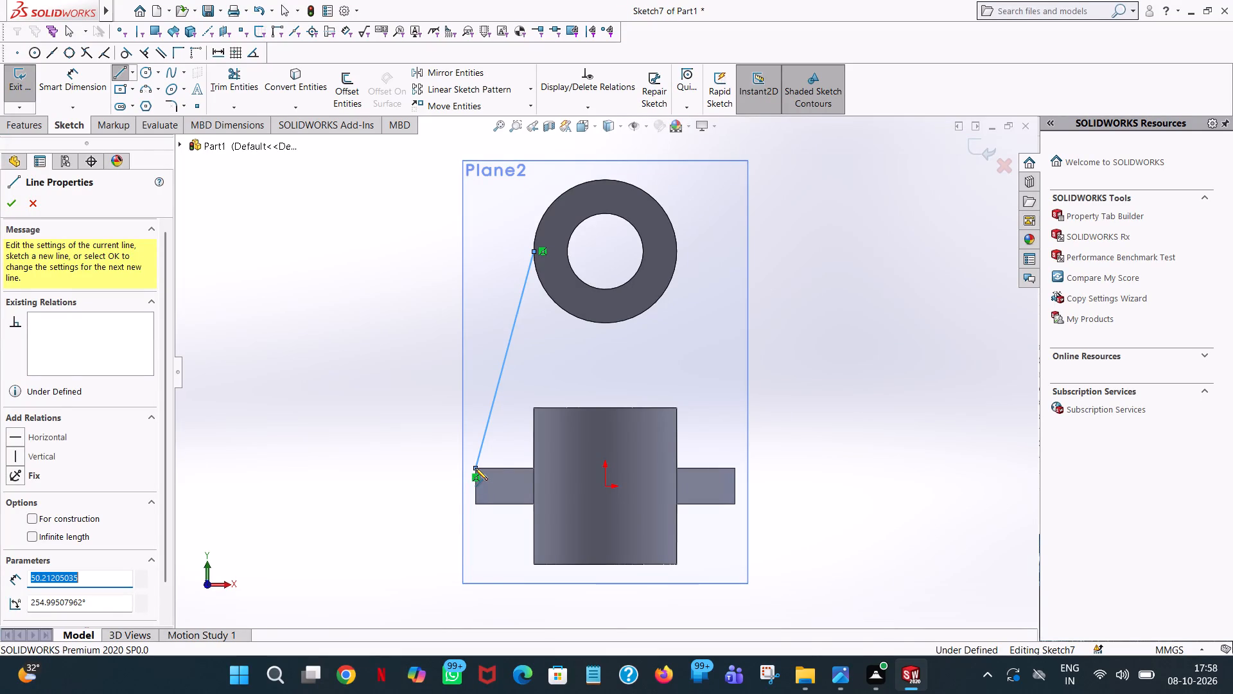
left_click(737, 467)
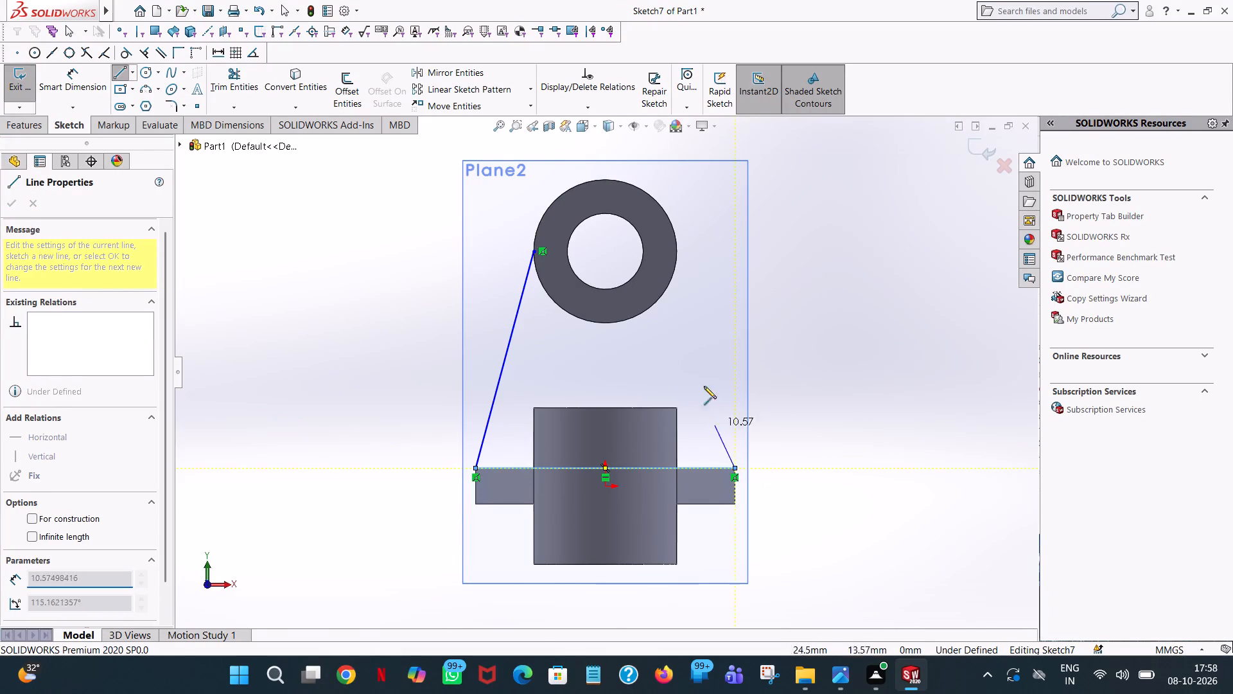
left_click(675, 251)
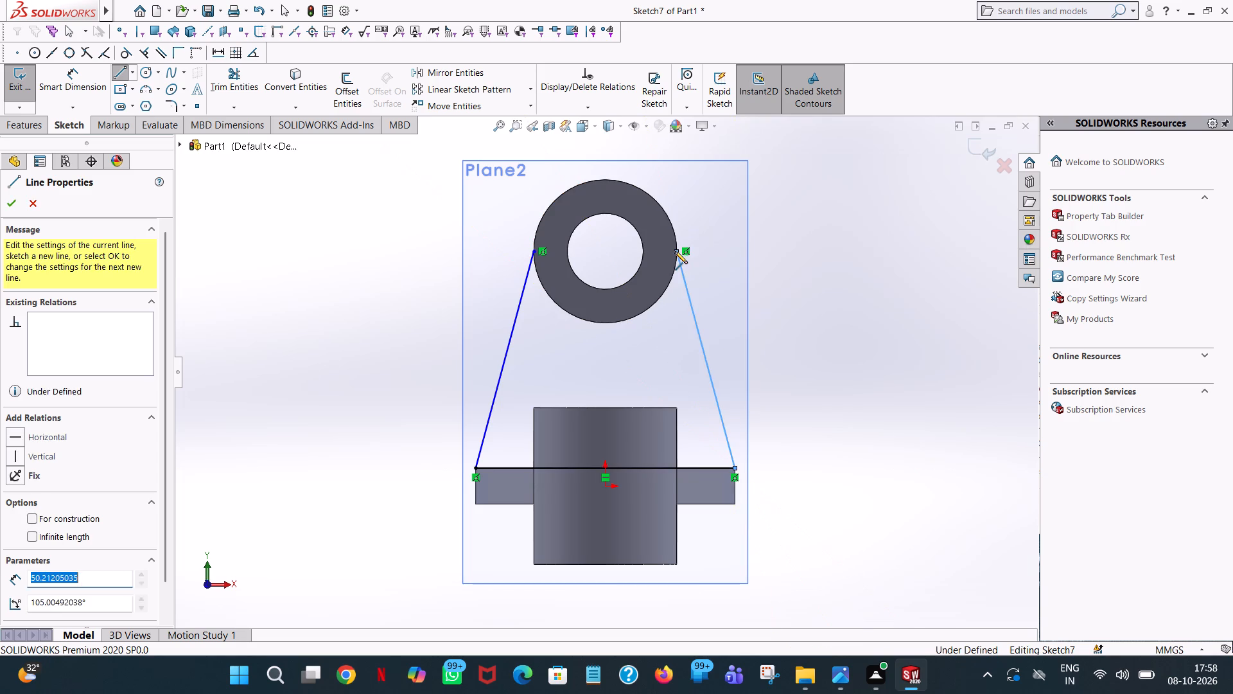
right_click(675, 251)
left_click(692, 260)
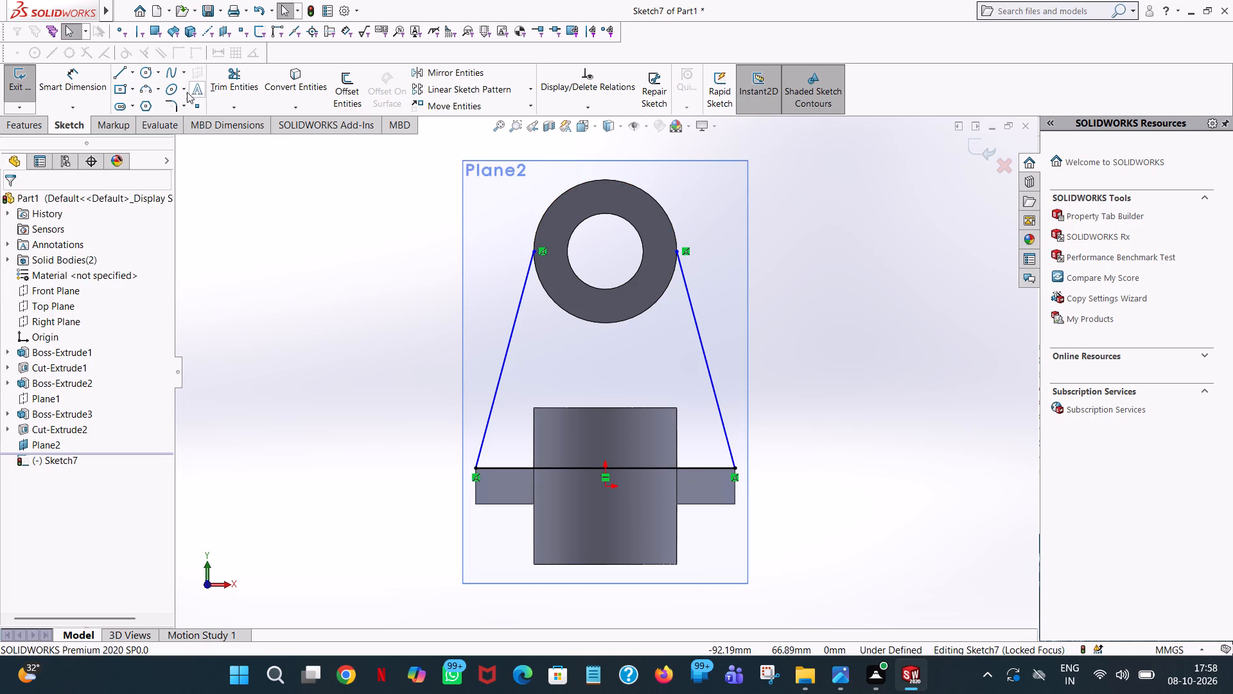
Sketch a circle of radius 16 mm concentric with the horizontal cylinder and trim away its upper arc to close the web profile.
left_click(148, 73)
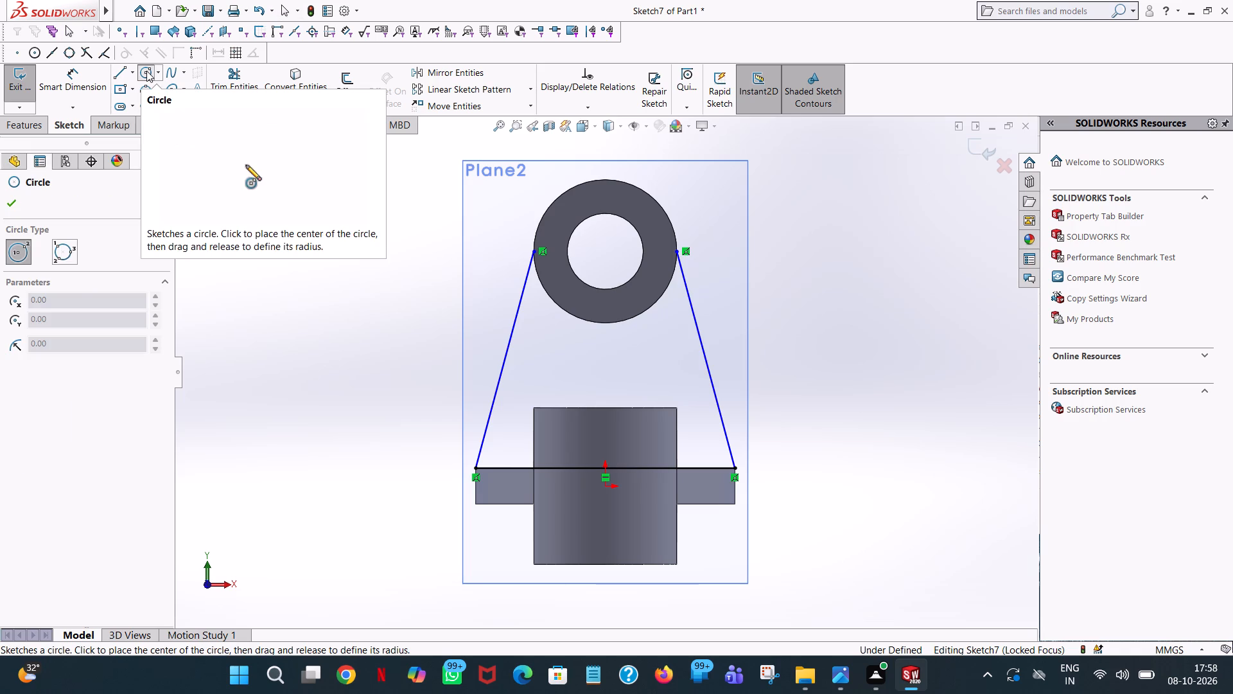
left_click(605, 251)
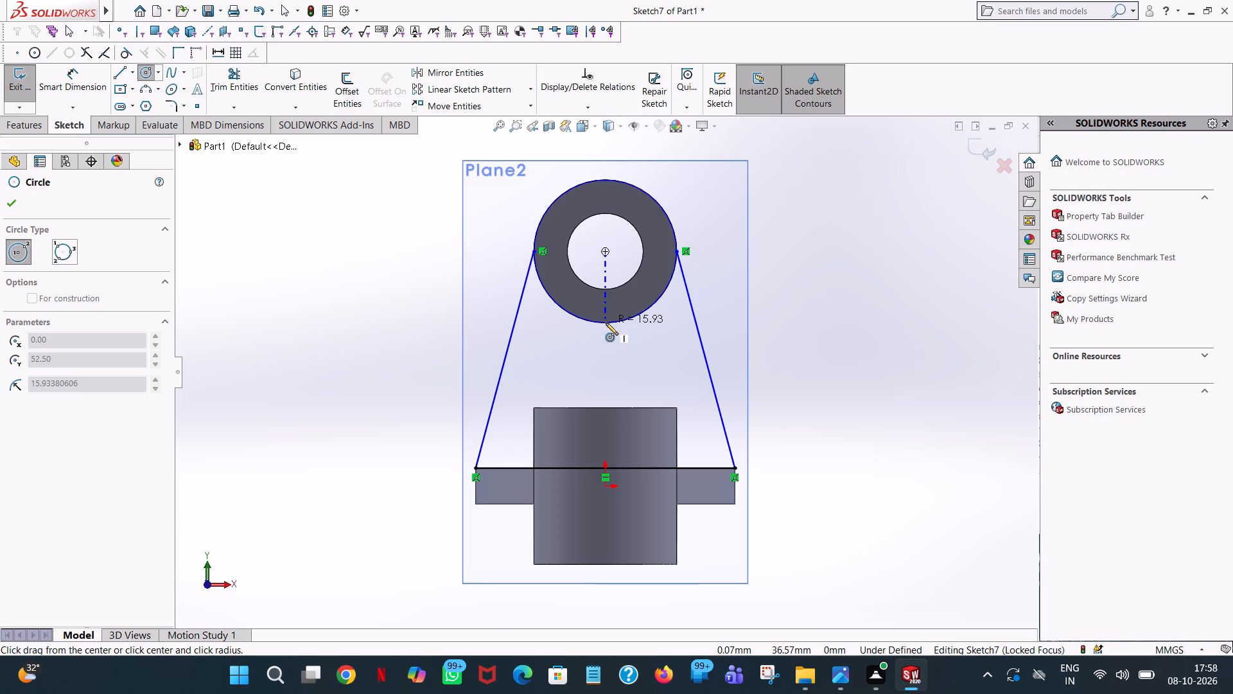
left_click(606, 323)
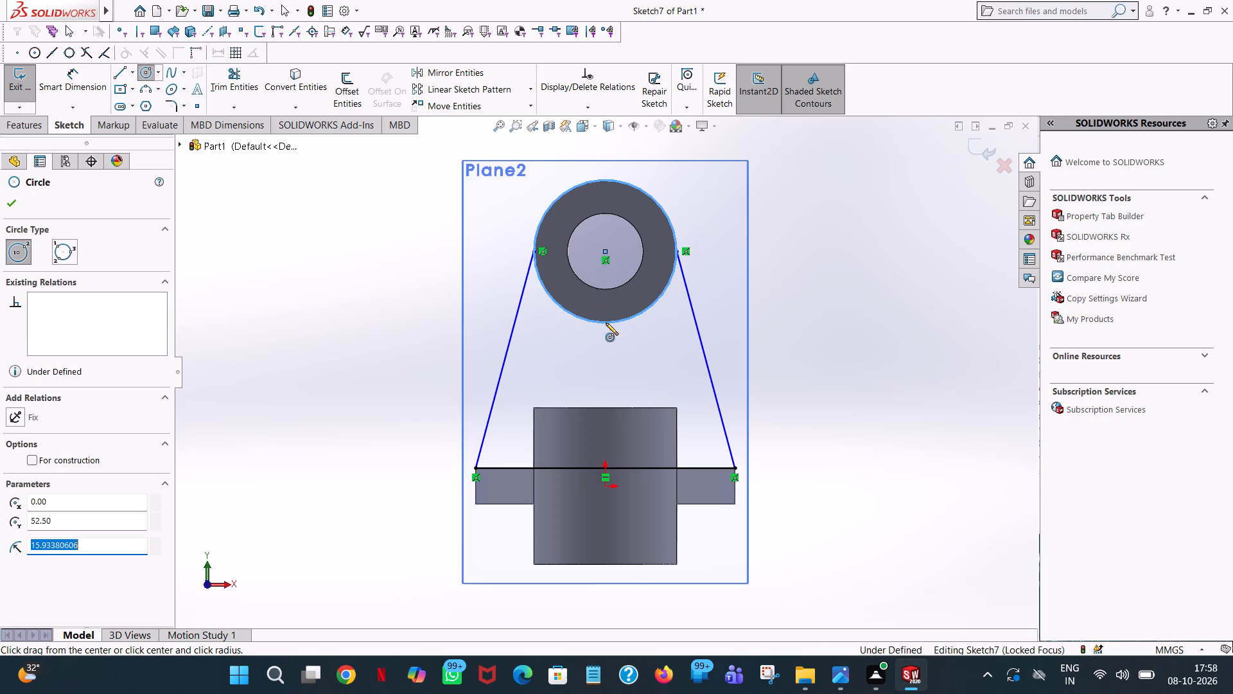
type("16")
key("Return")
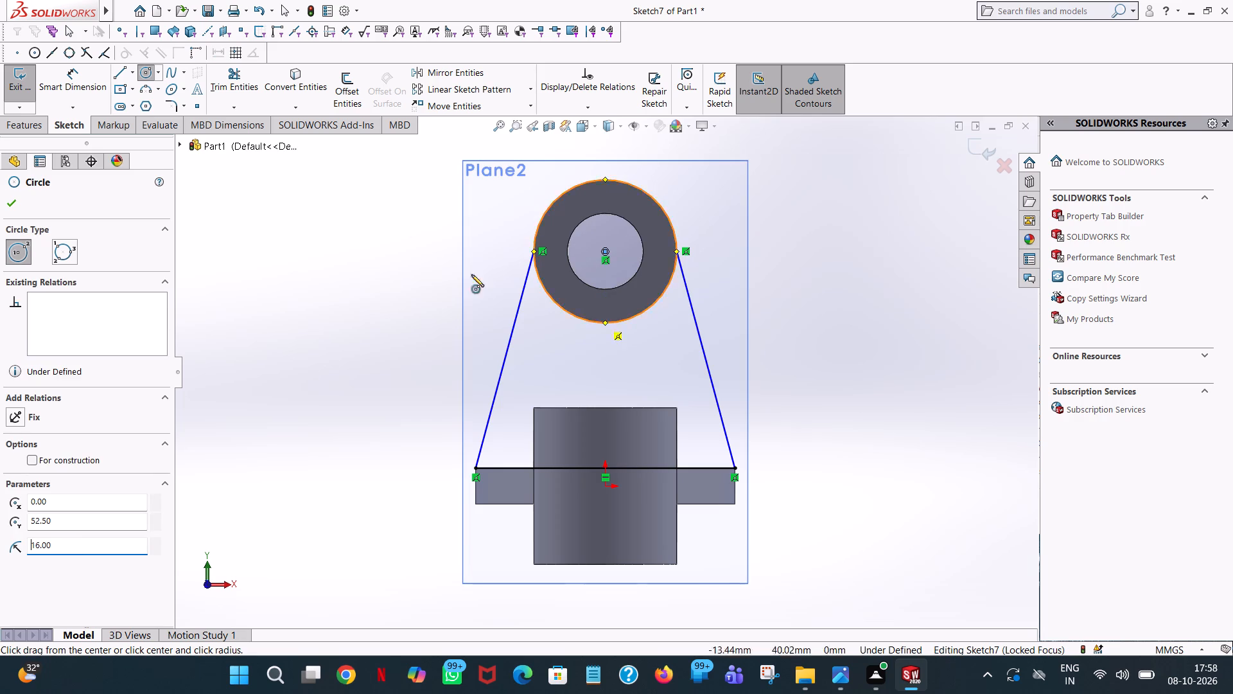
left_click(18, 198)
left_click(225, 76)
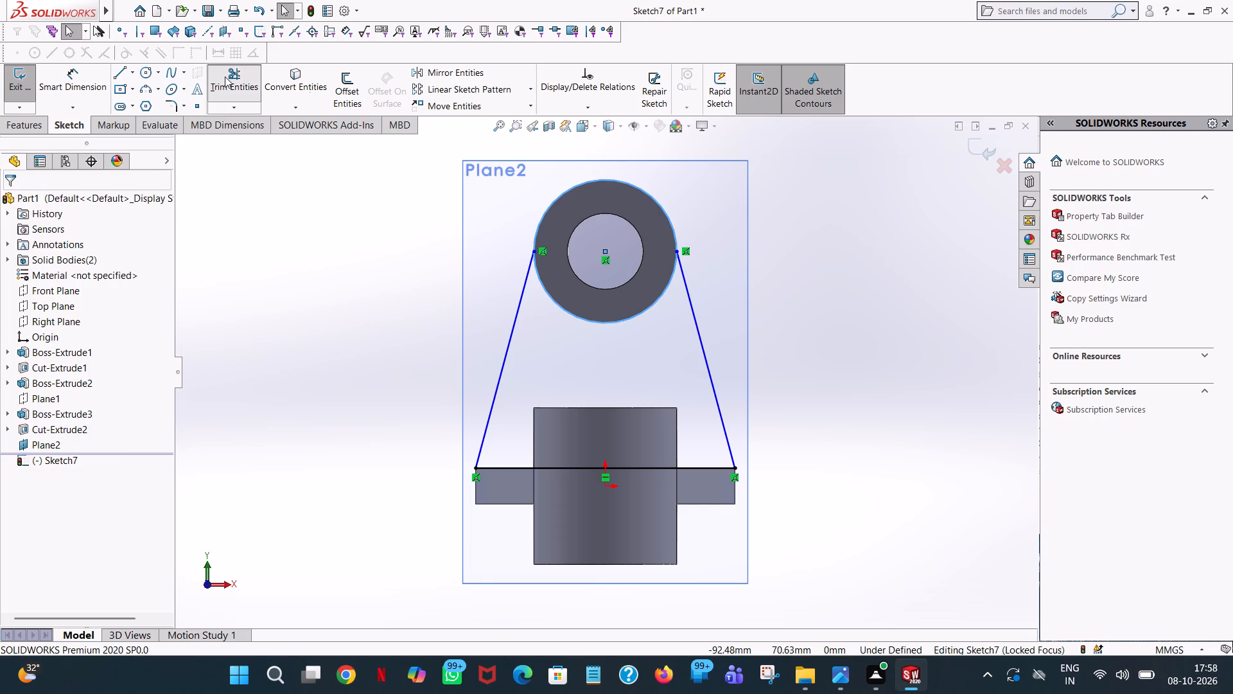
left_click(629, 181)
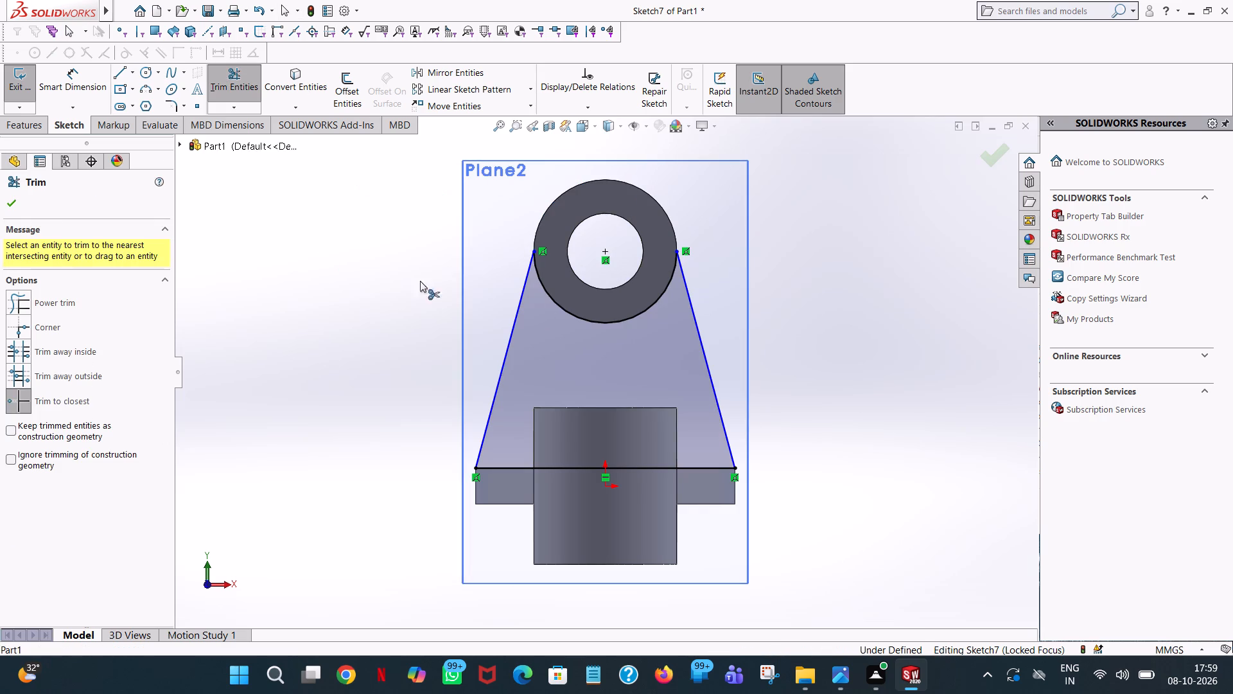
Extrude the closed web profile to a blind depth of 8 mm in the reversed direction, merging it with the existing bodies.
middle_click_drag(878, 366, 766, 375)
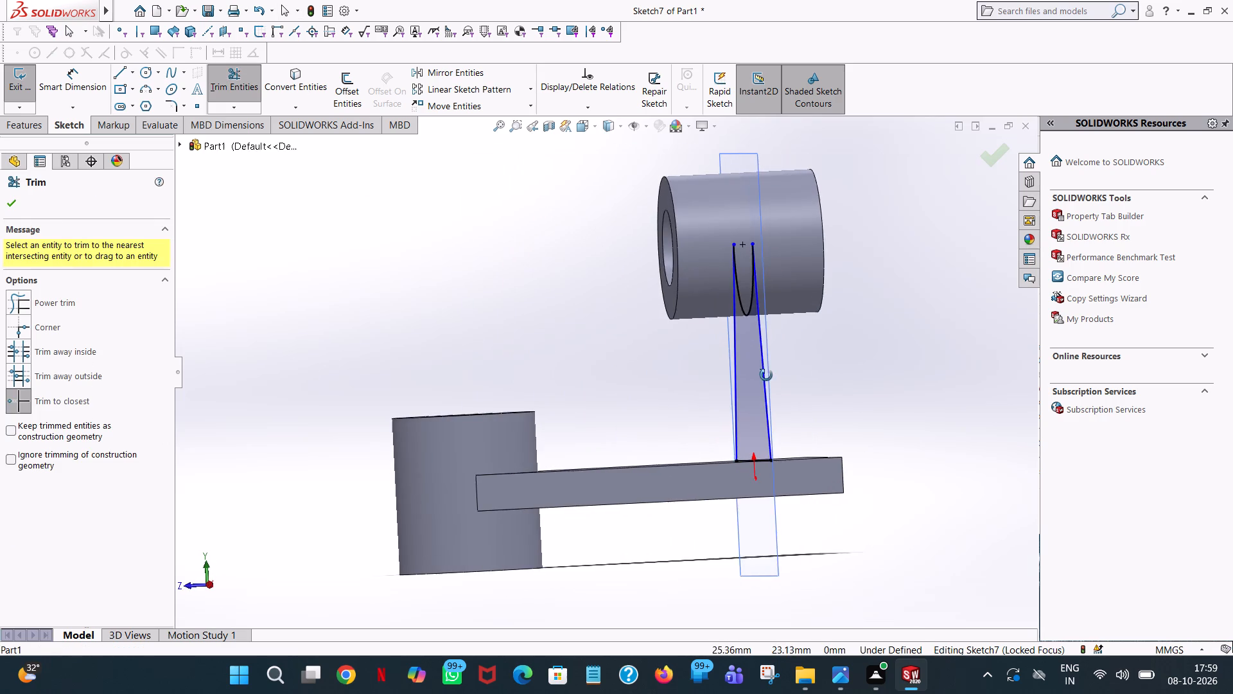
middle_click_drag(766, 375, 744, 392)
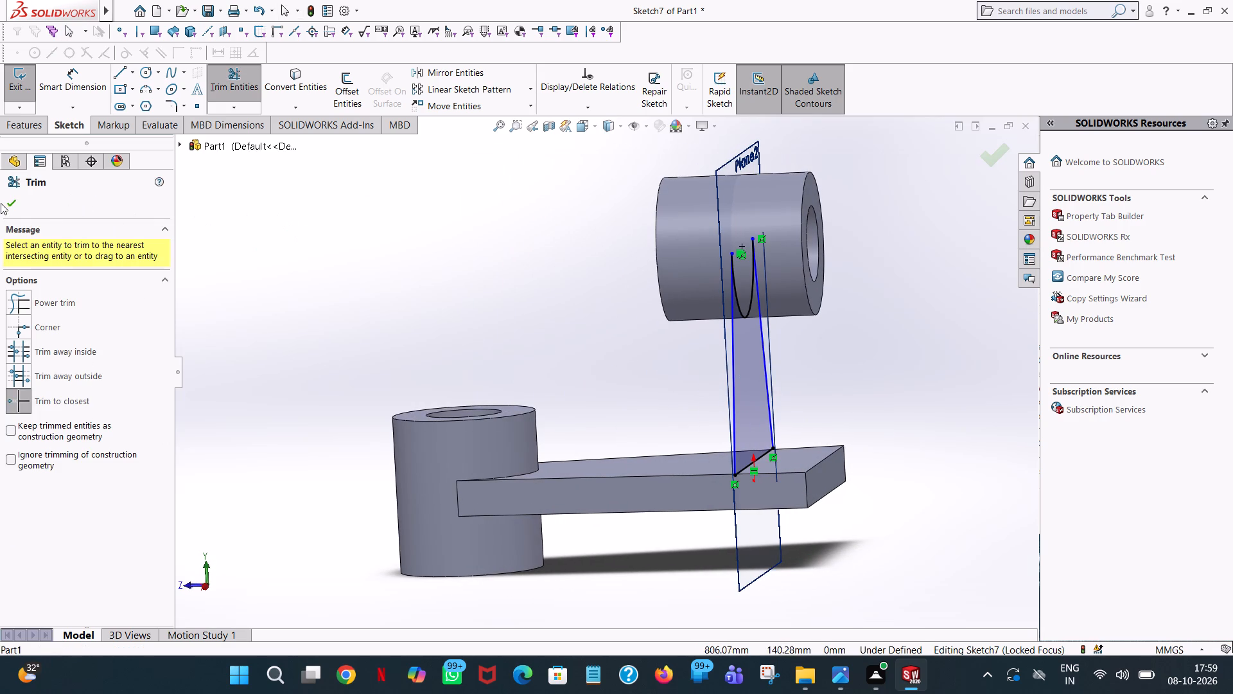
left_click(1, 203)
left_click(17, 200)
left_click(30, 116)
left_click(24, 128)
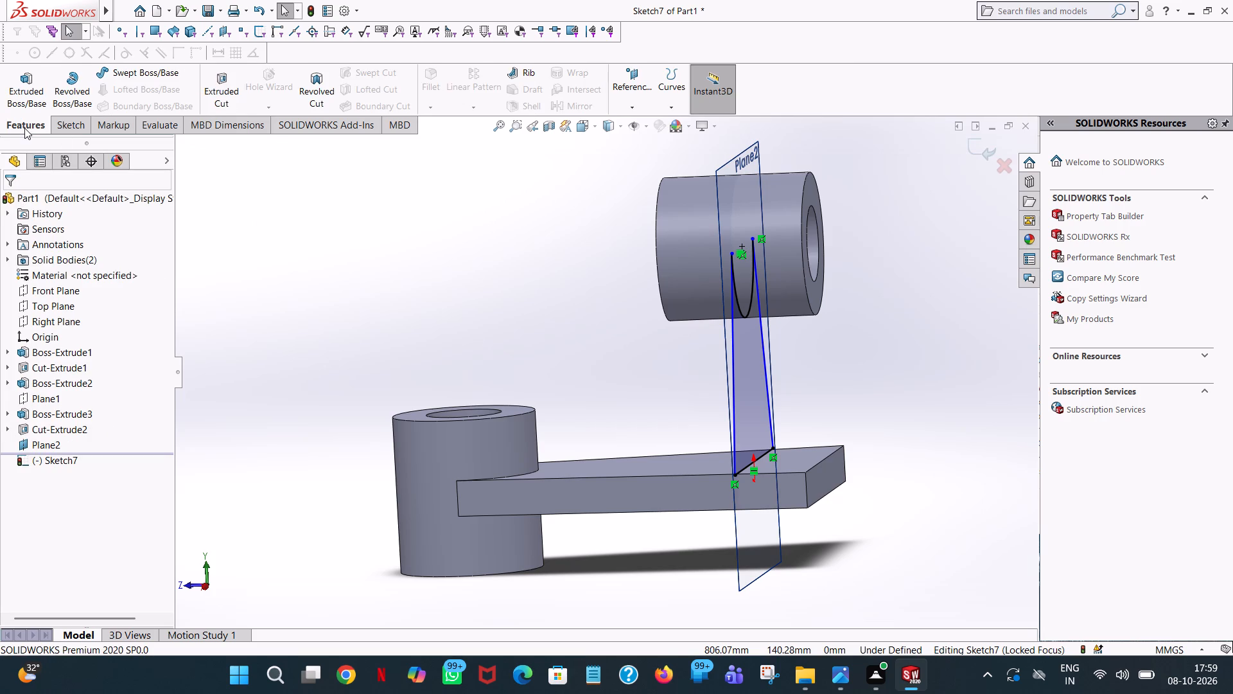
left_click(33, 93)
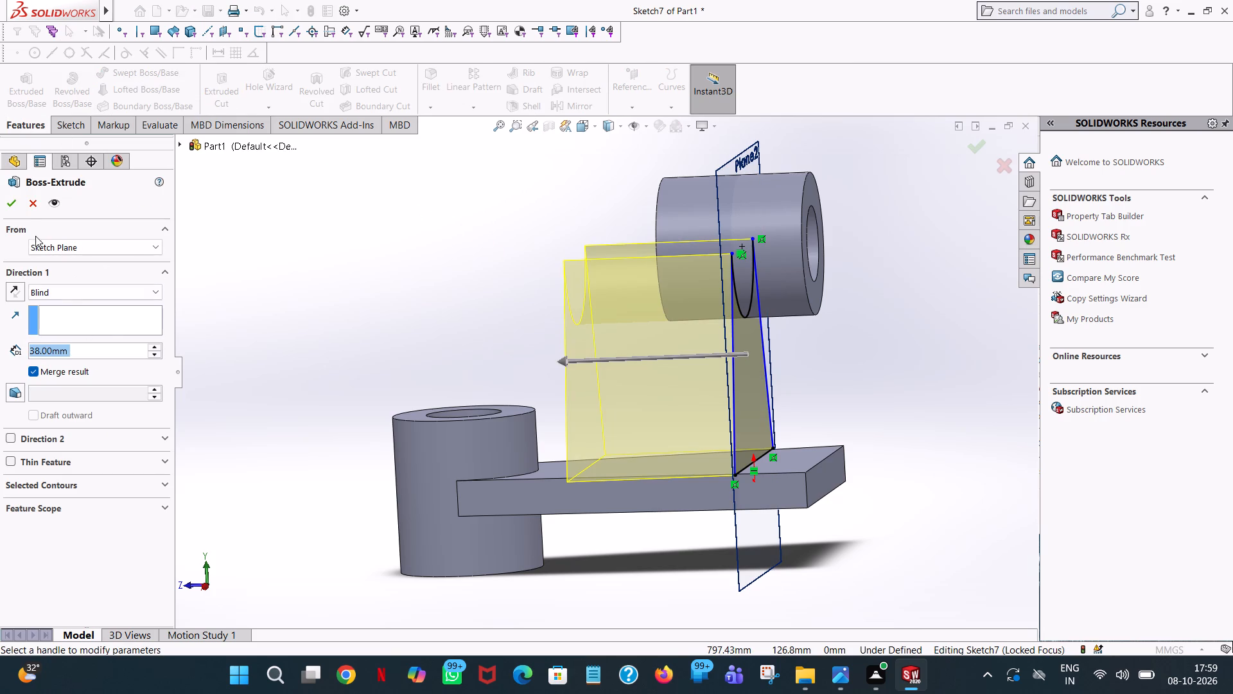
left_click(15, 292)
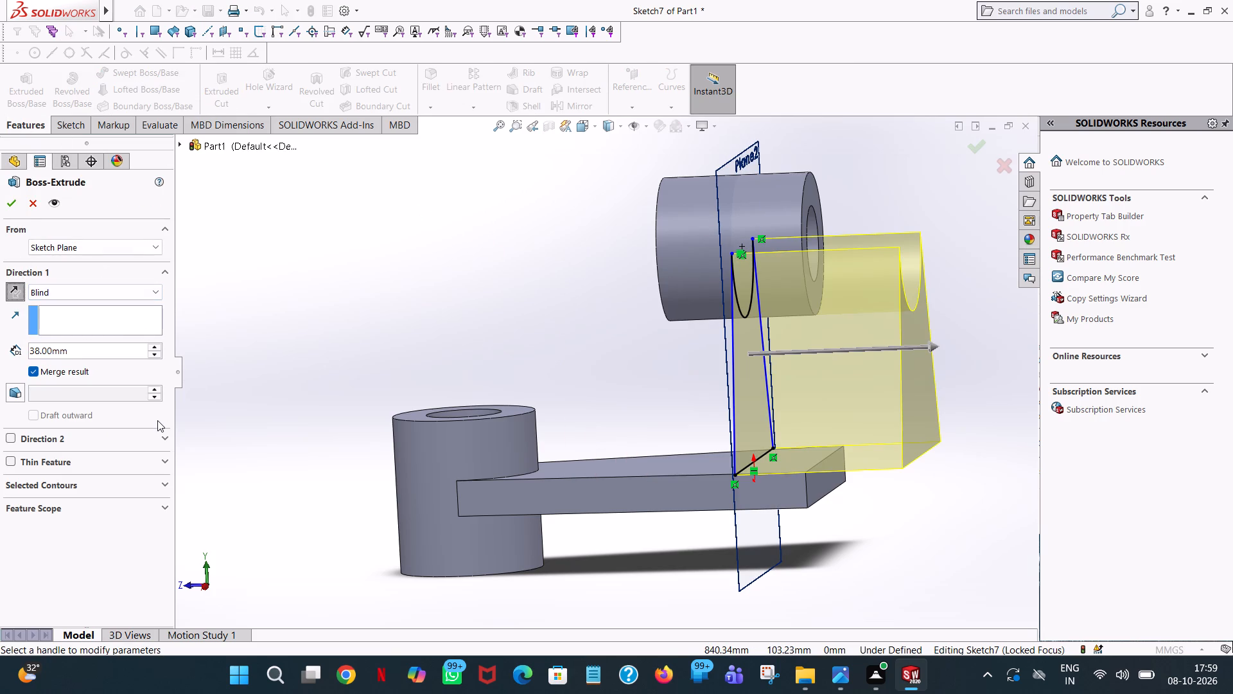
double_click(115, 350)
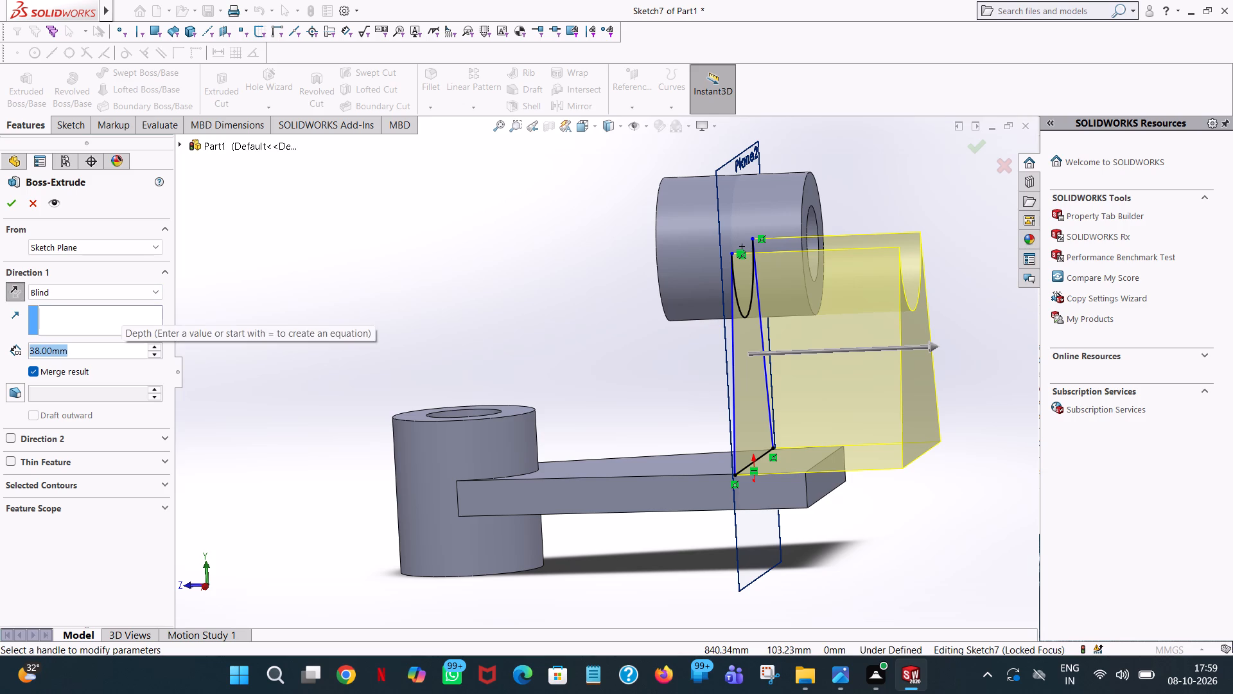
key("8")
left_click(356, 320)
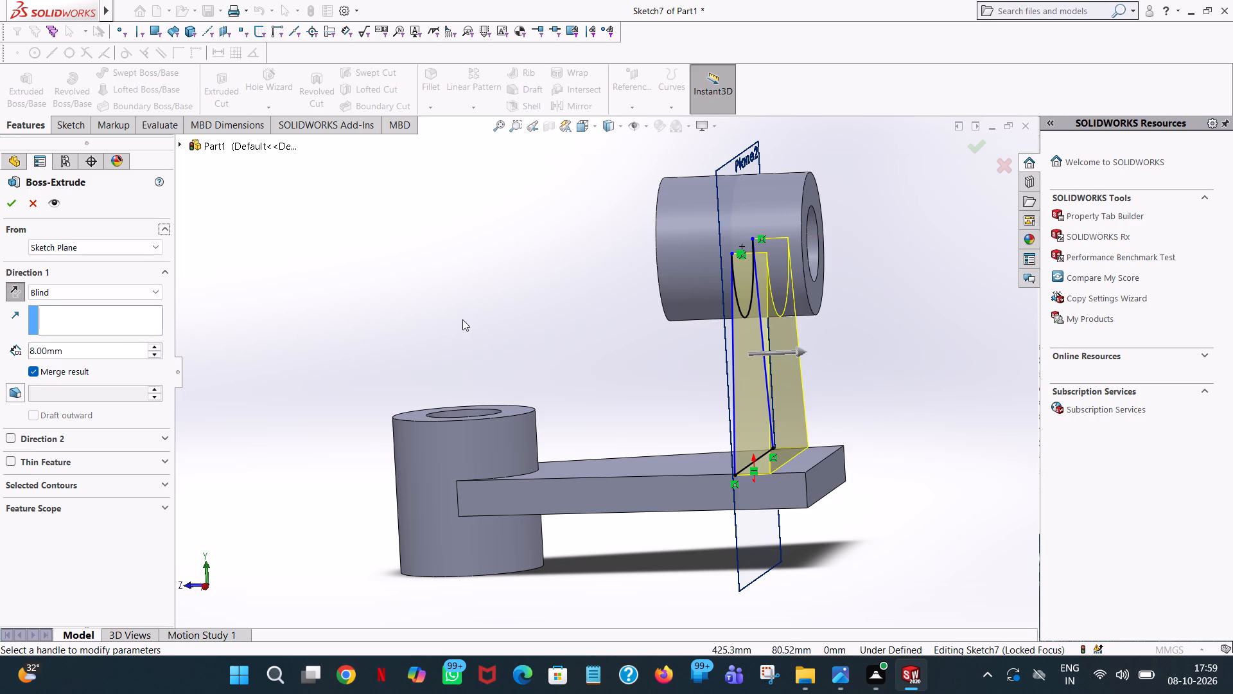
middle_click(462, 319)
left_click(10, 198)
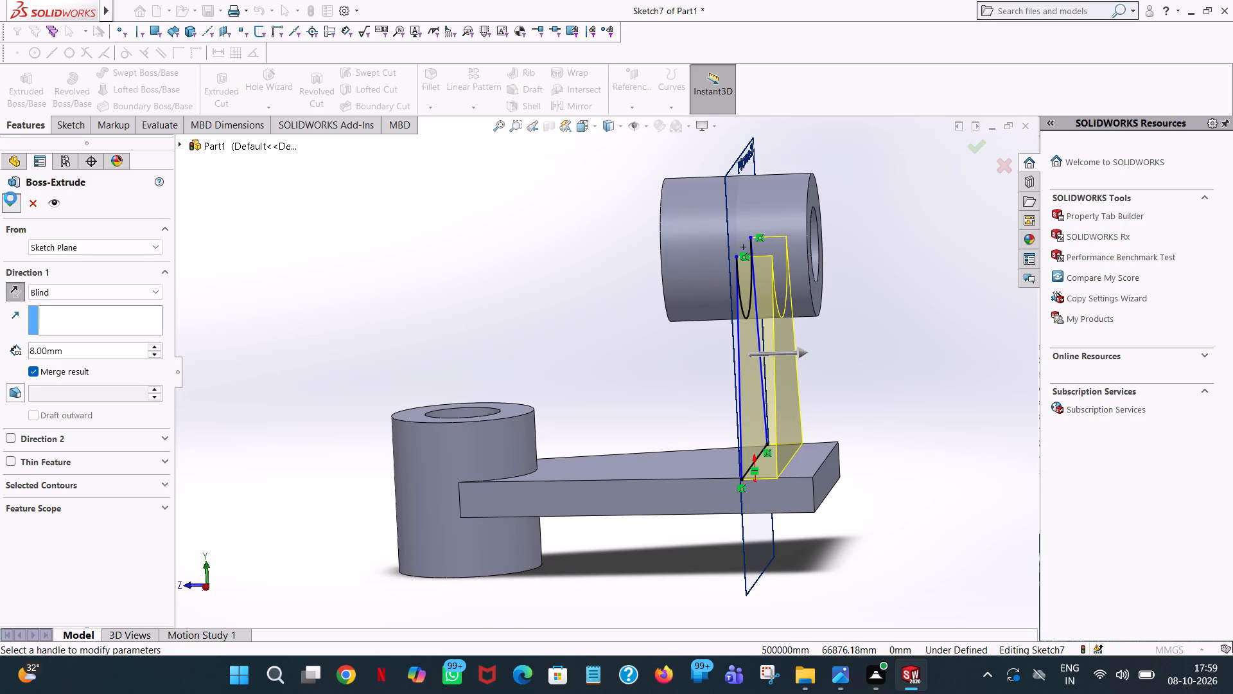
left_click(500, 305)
Examine from several angles how the web meets the arm's wide end and the horizontal cylinder.
middle_click_drag(560, 332, 611, 330)
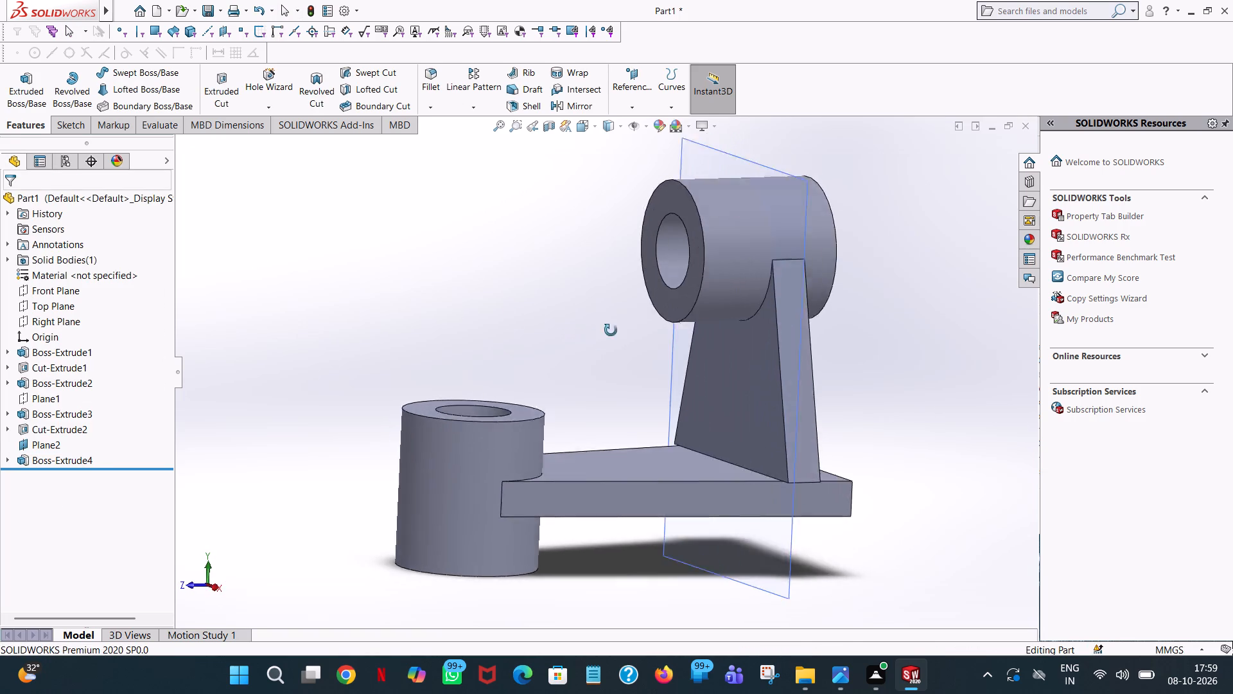
middle_click_drag(611, 330, 550, 294)
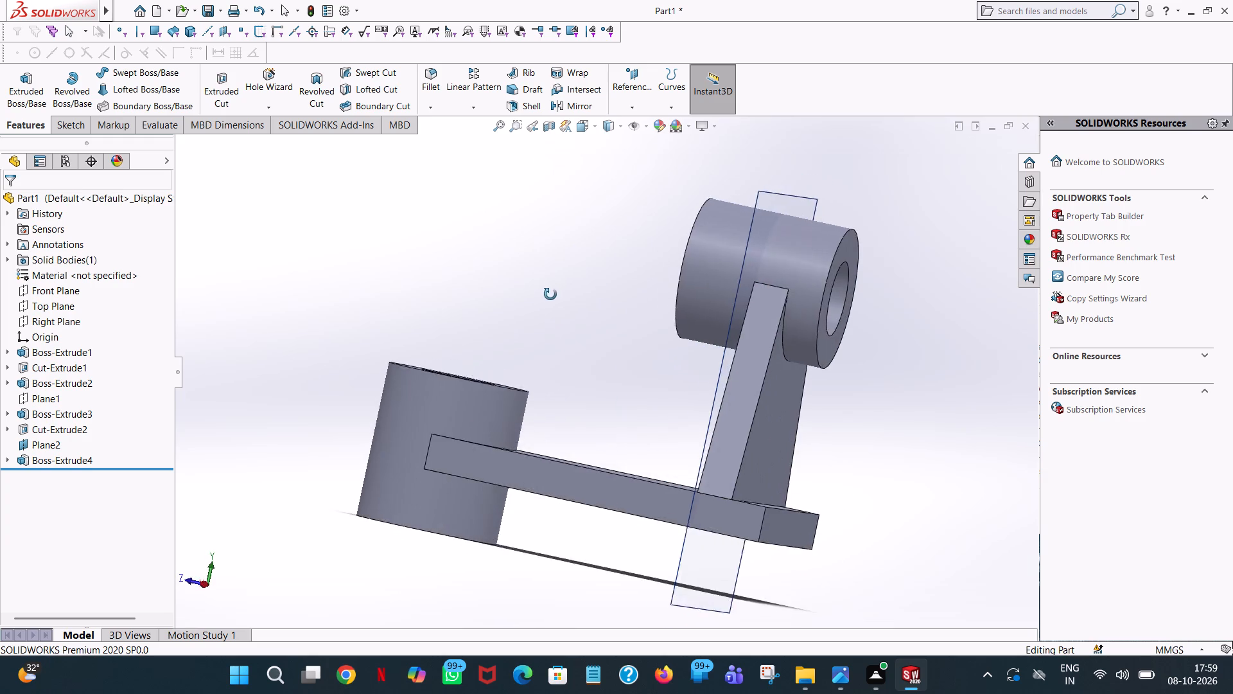
middle_click_drag(550, 294, 477, 270)
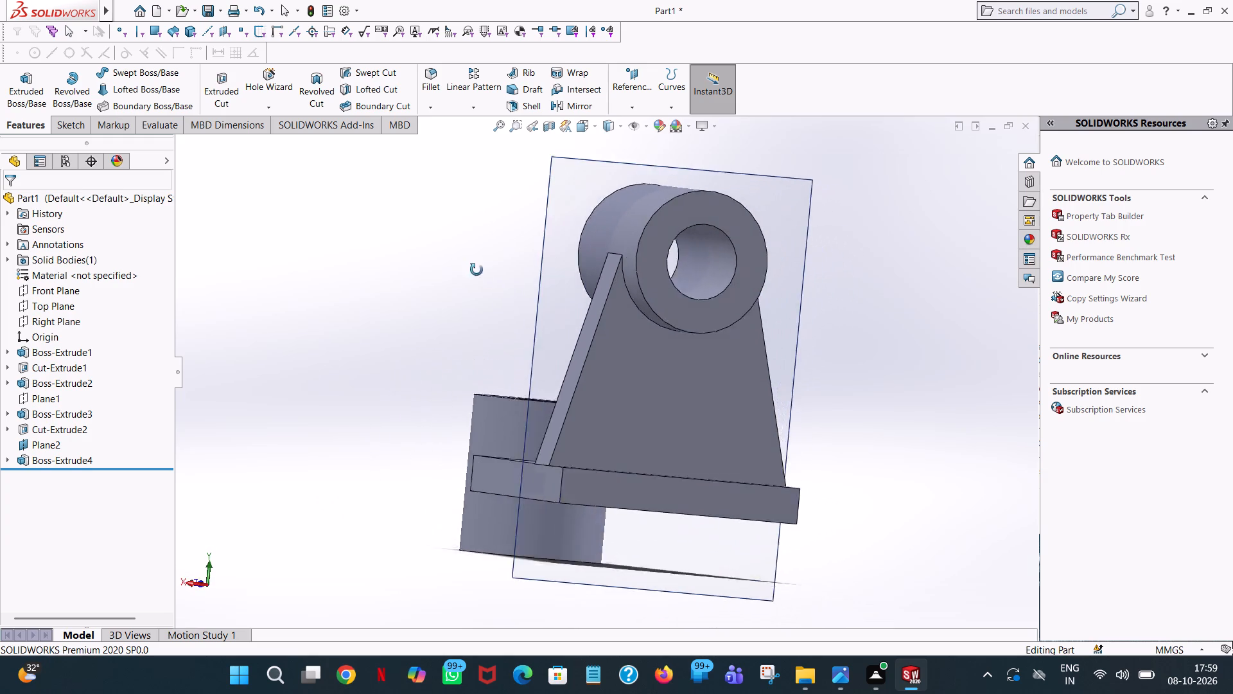
middle_click_drag(477, 270, 446, 265)
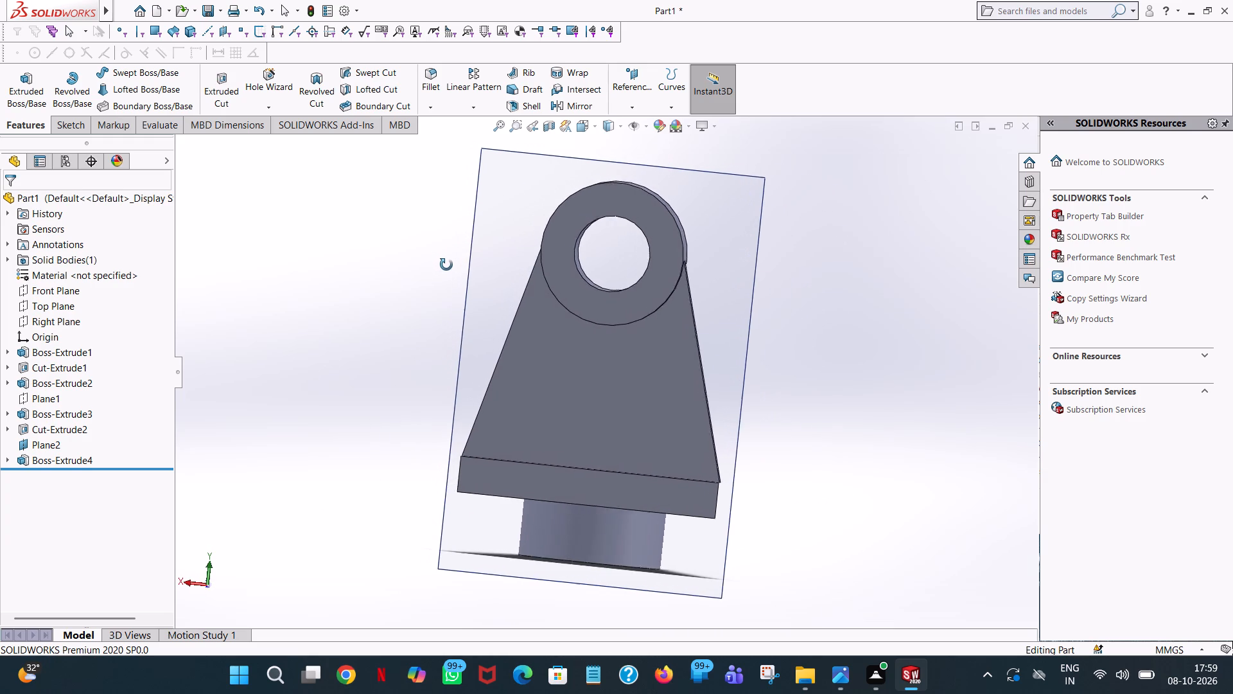
middle_click_drag(446, 265, 479, 314)
scroll(624, 542, "down", 5)
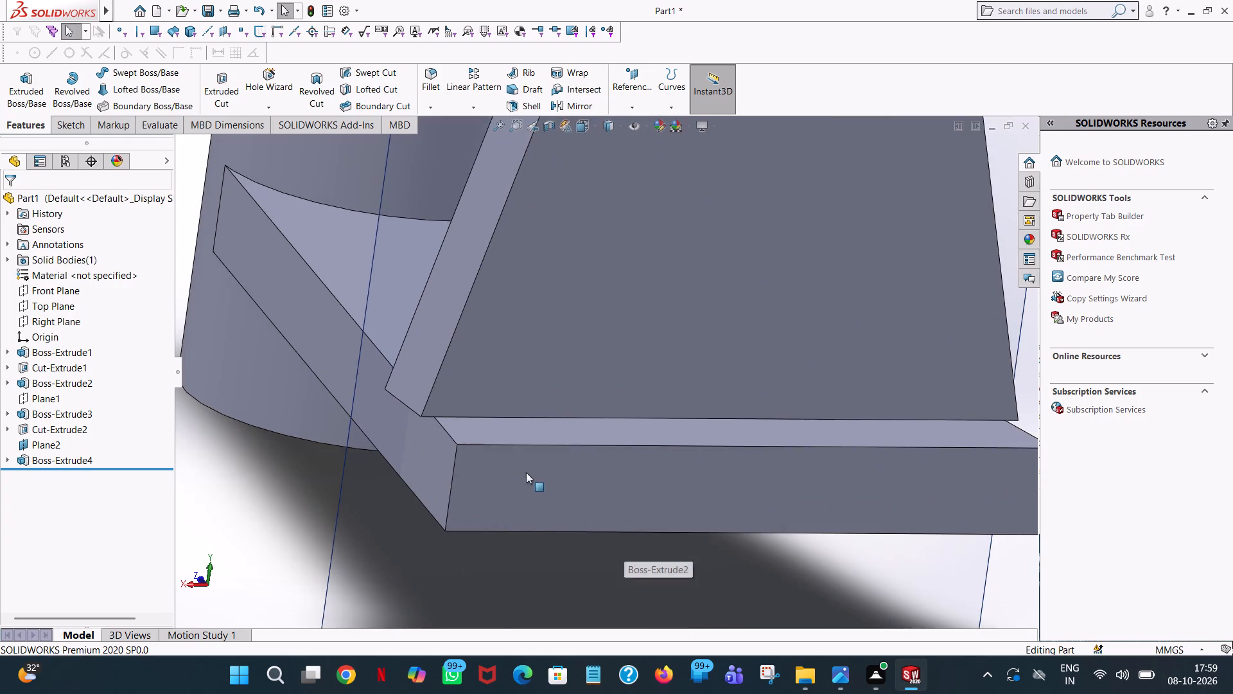
scroll(533, 459, "down", 4)
middle_click_drag(518, 427, 505, 347)
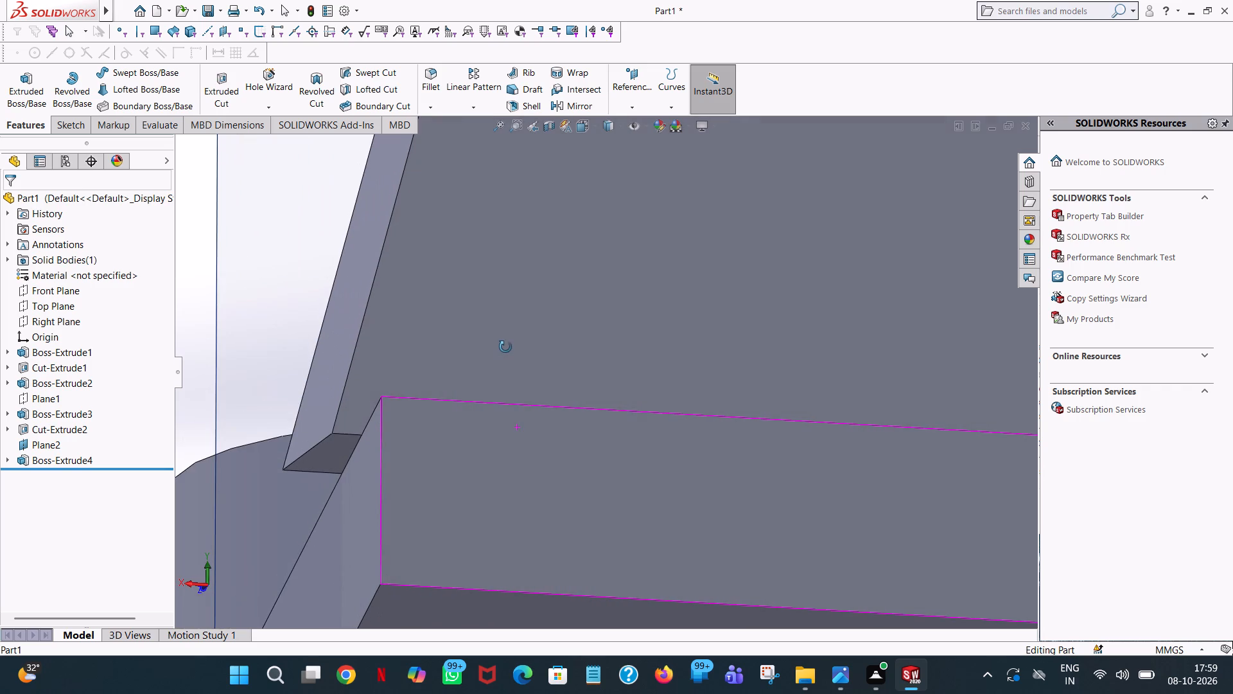
middle_click_drag(505, 347, 500, 372)
scroll(505, 347, "down", 1)
scroll(495, 366, "up", 4)
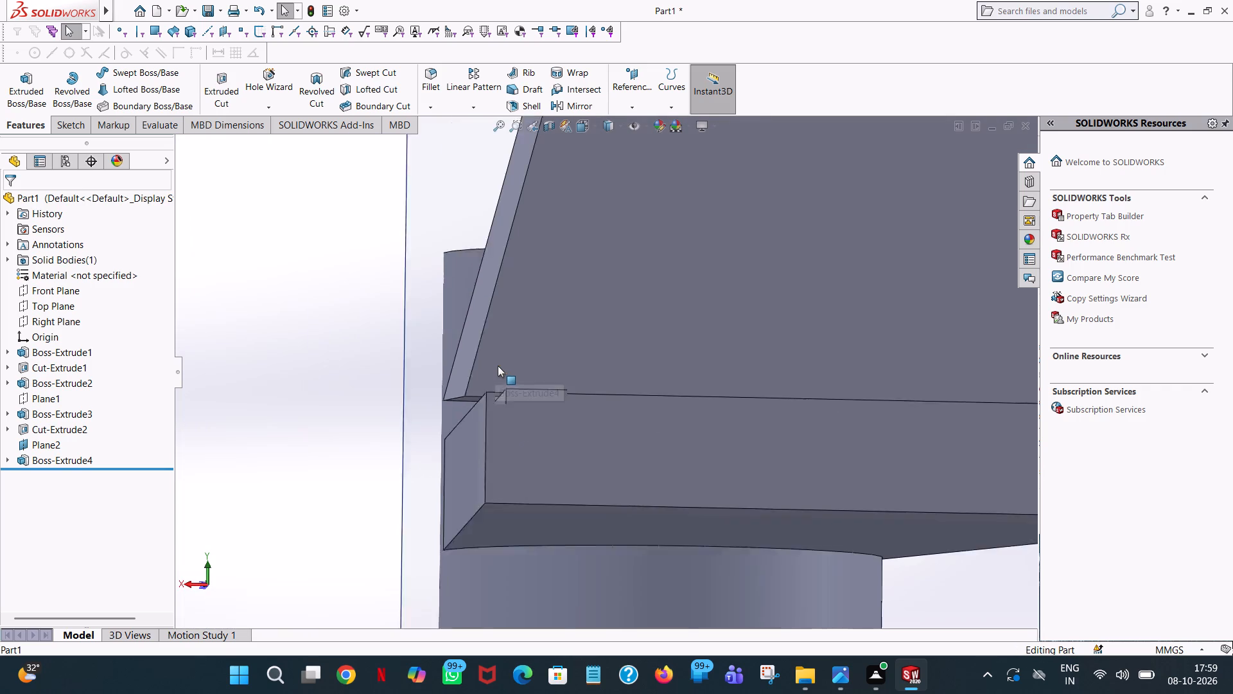
scroll(498, 366, "up", 2)
scroll(649, 308, "down", 3)
scroll(767, 386, "up", 7)
scroll(776, 388, "down", 3)
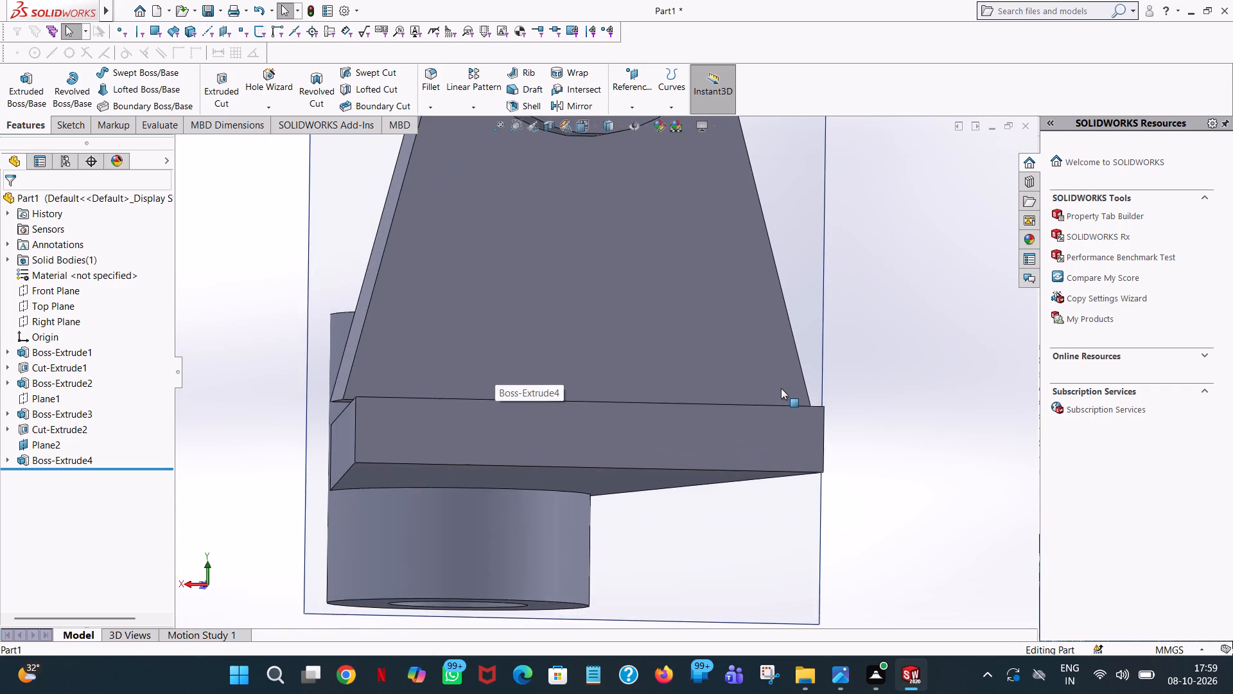
middle_click_drag(783, 388, 744, 334)
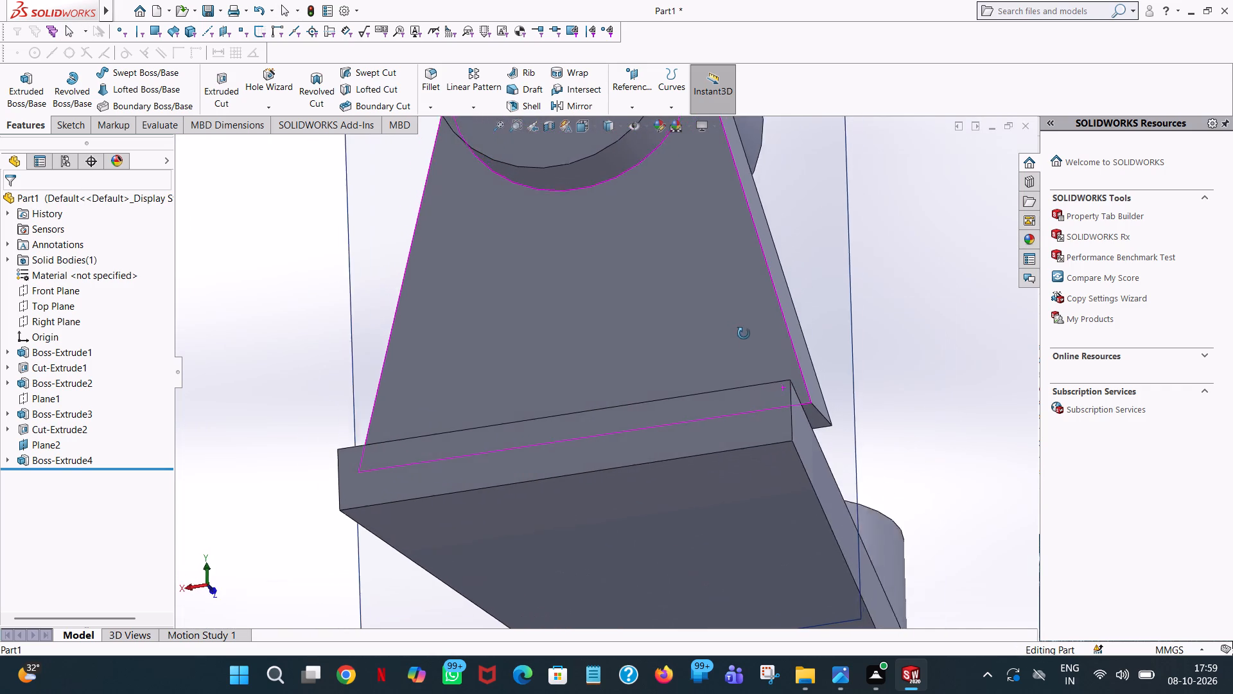
middle_click_drag(744, 334, 769, 512)
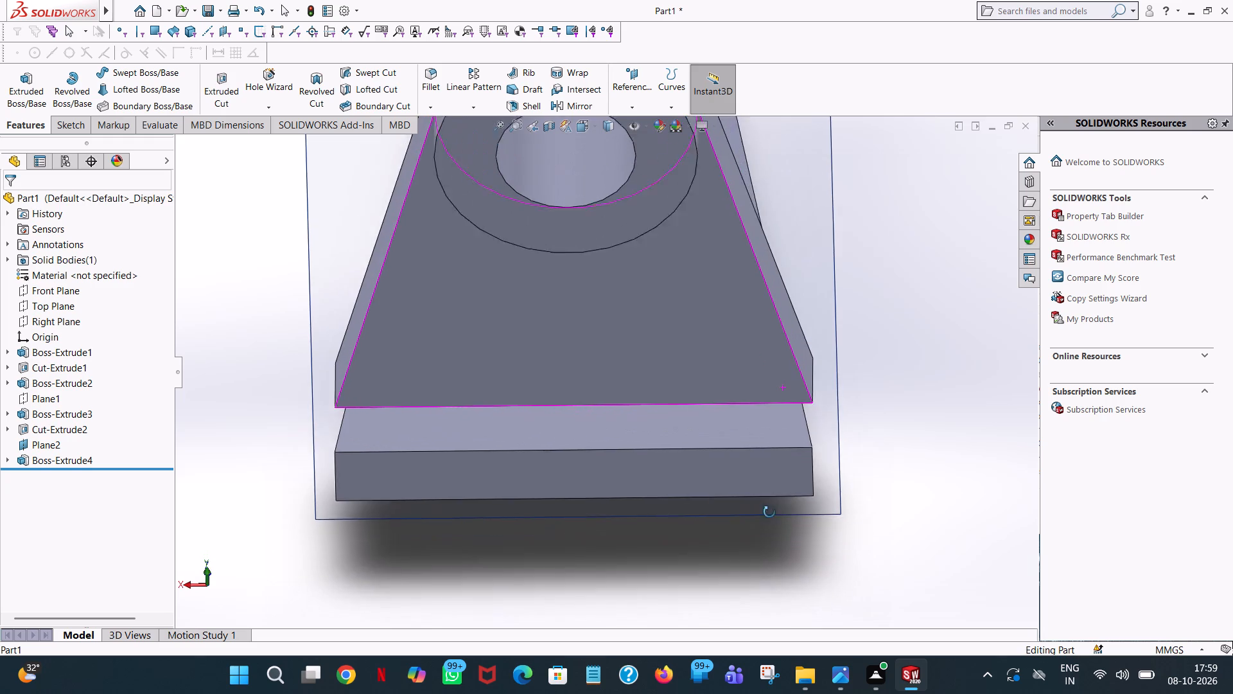
middle_click_drag(769, 512, 778, 424)
scroll(771, 522, "up", 1)
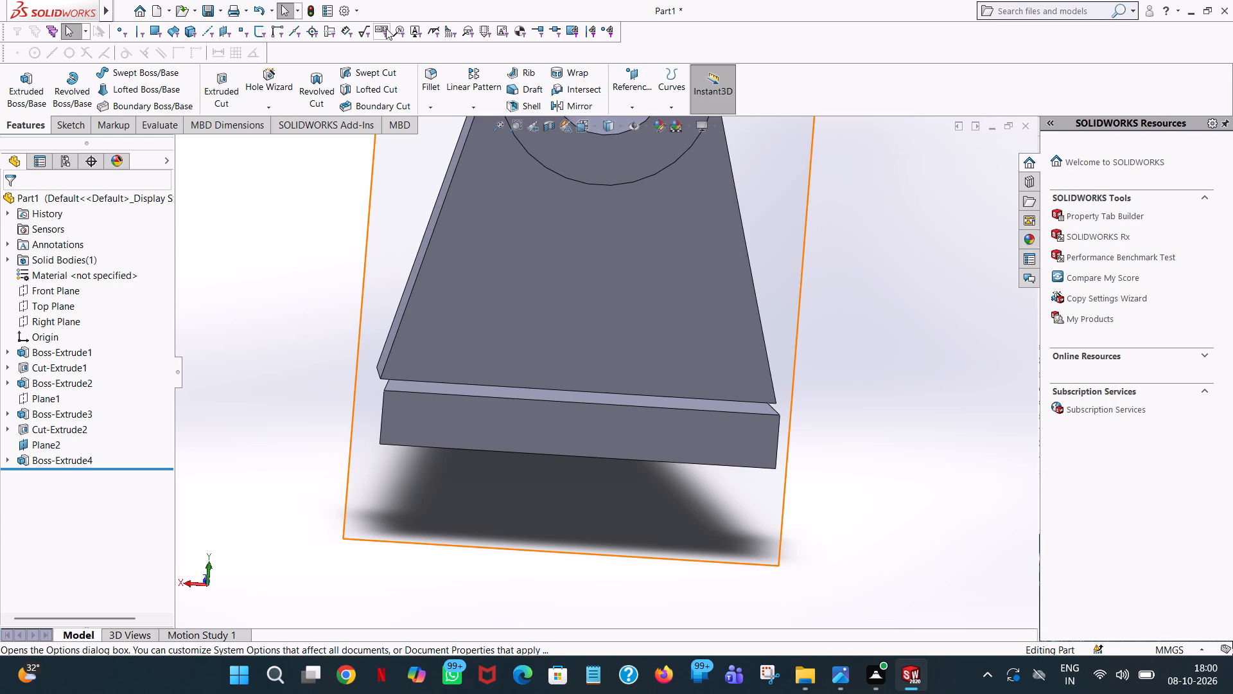
scroll(403, 26, "up", 3)
scroll(577, 328, "up", 5)
scroll(620, 366, "down", 1)
middle_click_drag(647, 372, 735, 360)
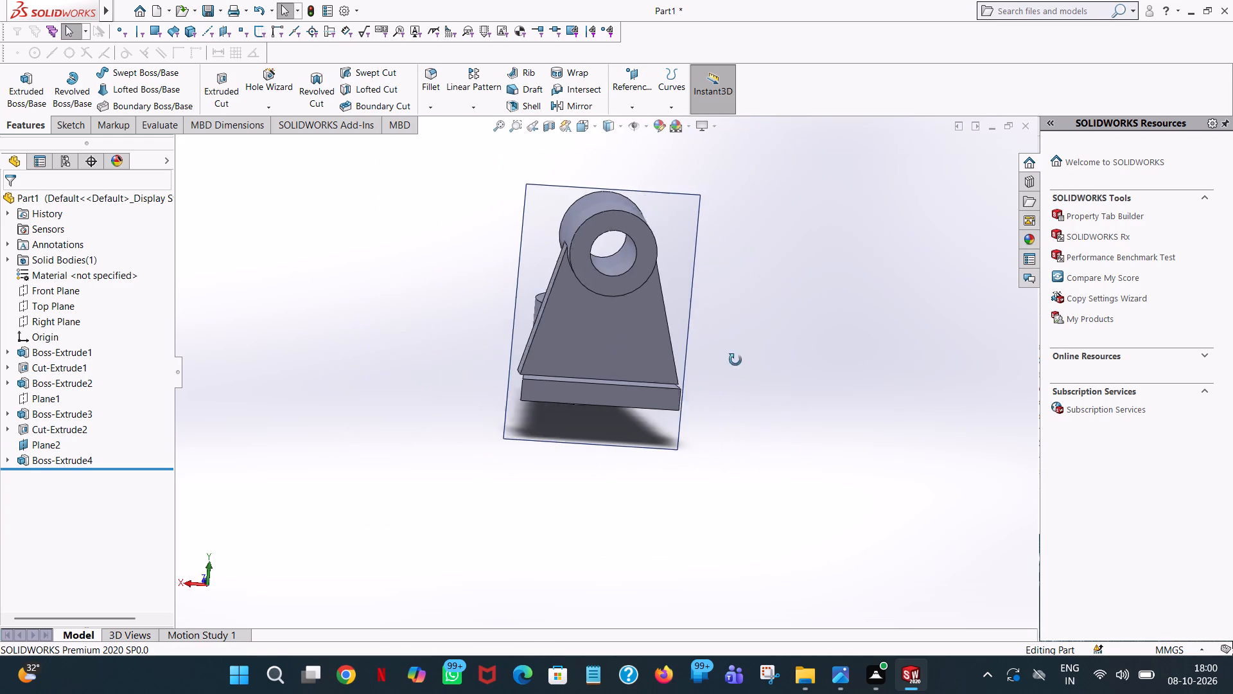
middle_click_drag(735, 360, 748, 387)
scroll(734, 389, "up", 1)
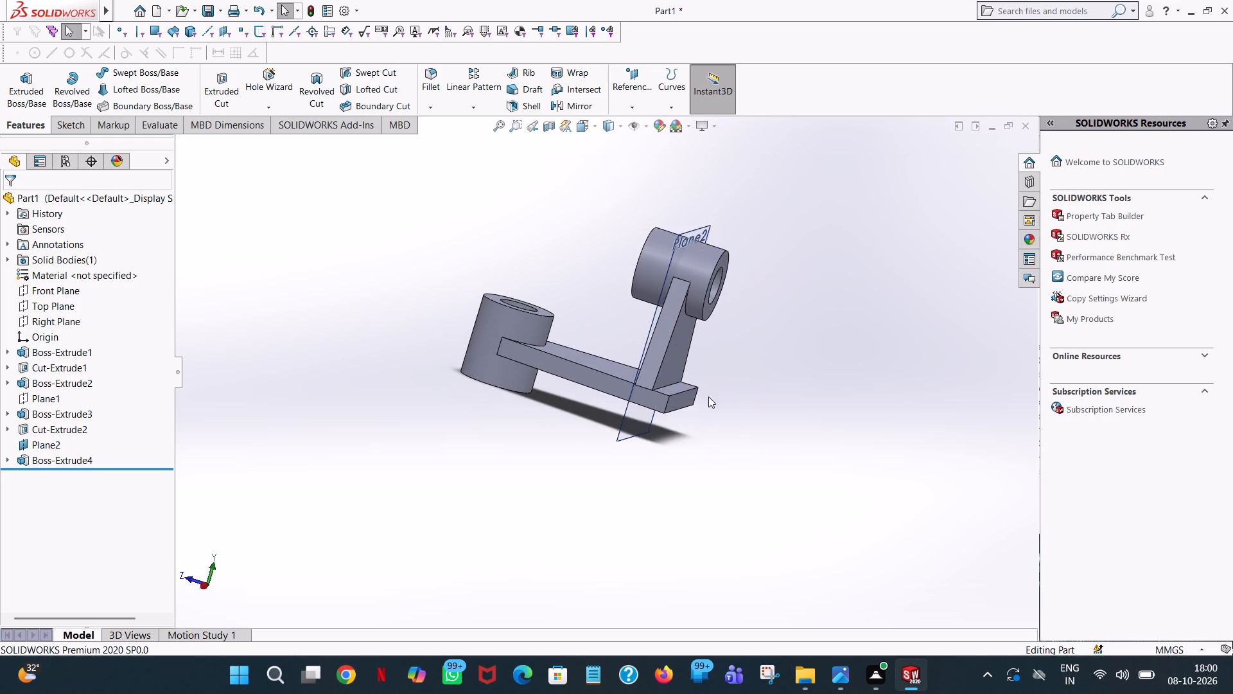
scroll(680, 406, "down", 9)
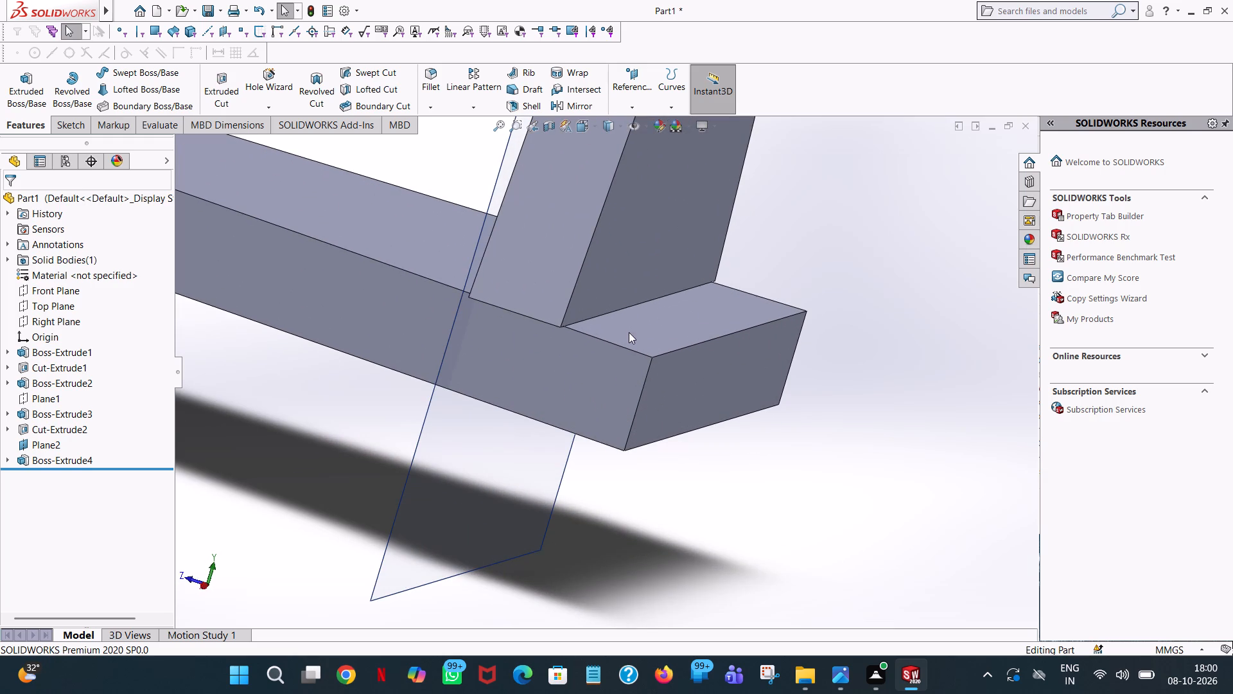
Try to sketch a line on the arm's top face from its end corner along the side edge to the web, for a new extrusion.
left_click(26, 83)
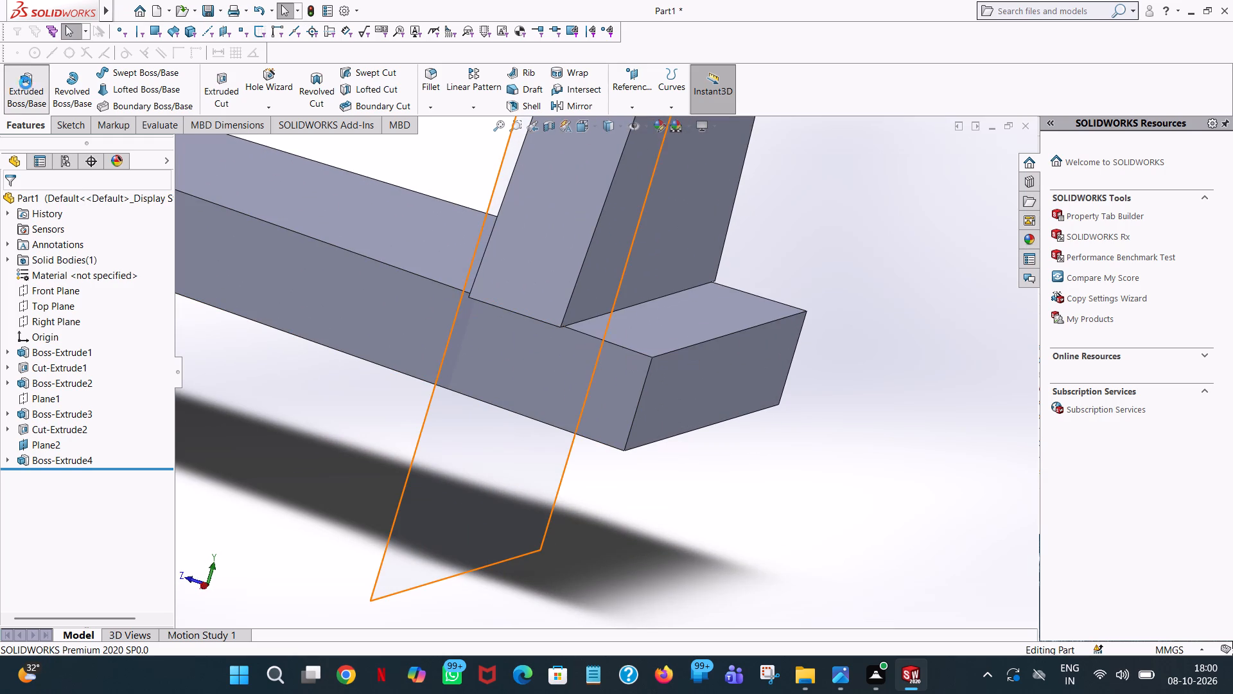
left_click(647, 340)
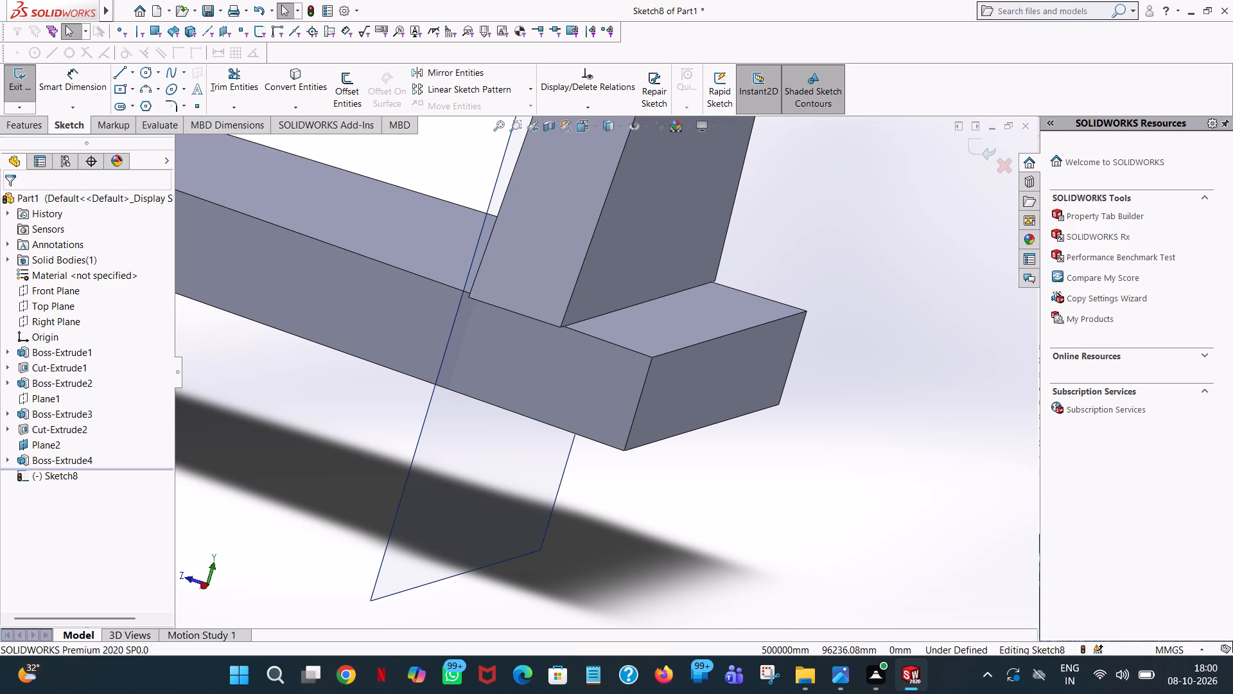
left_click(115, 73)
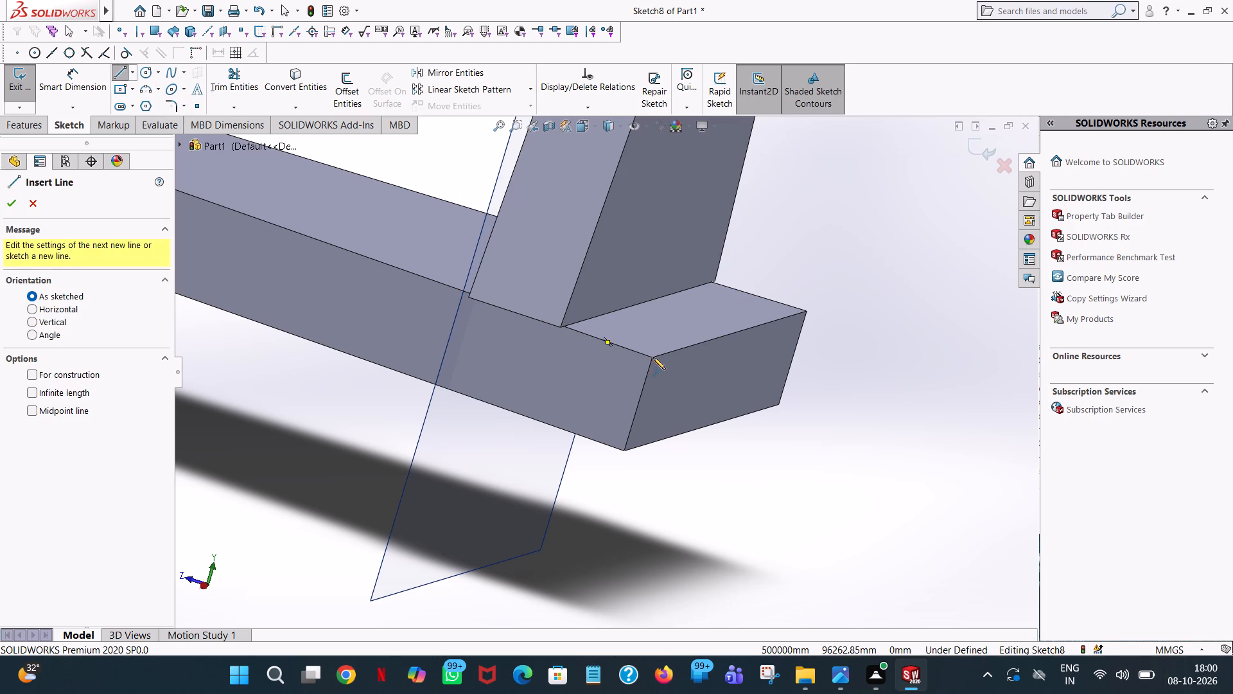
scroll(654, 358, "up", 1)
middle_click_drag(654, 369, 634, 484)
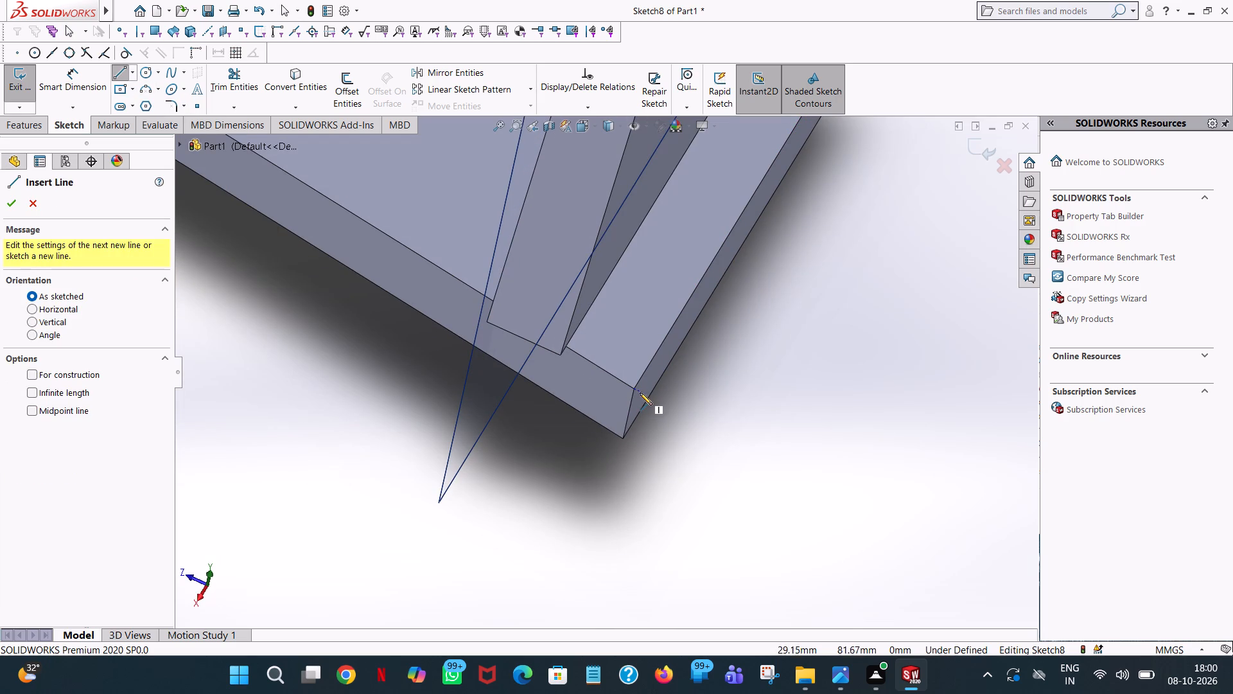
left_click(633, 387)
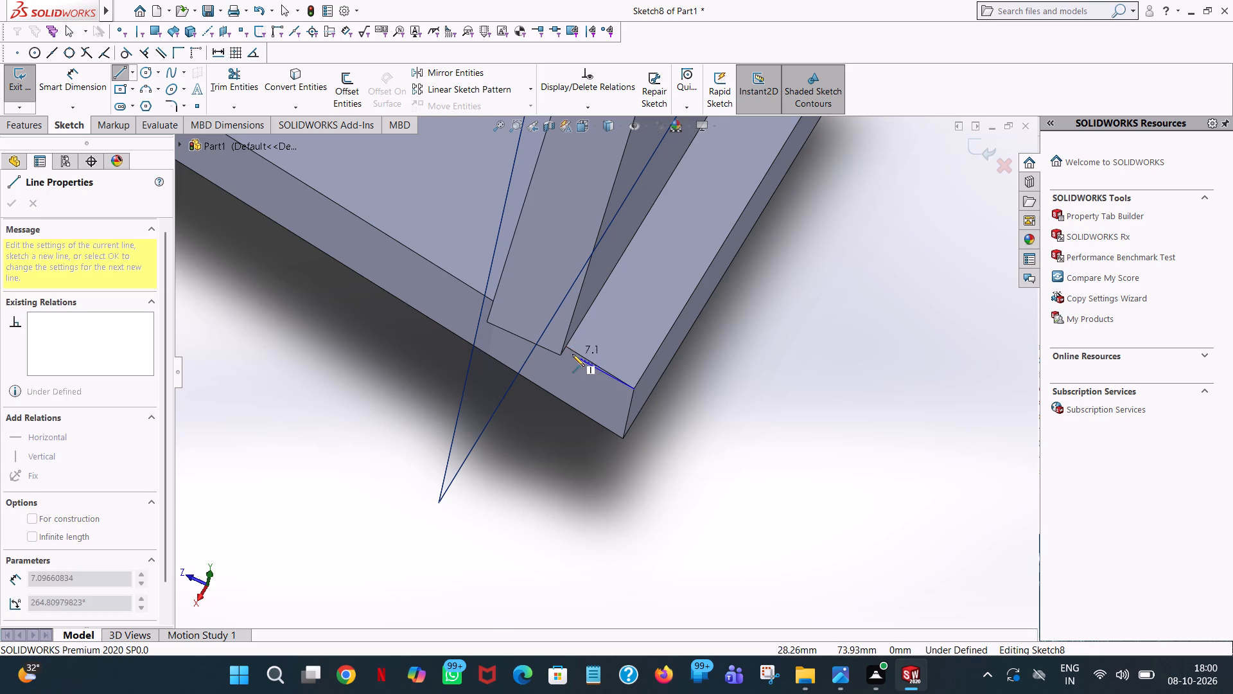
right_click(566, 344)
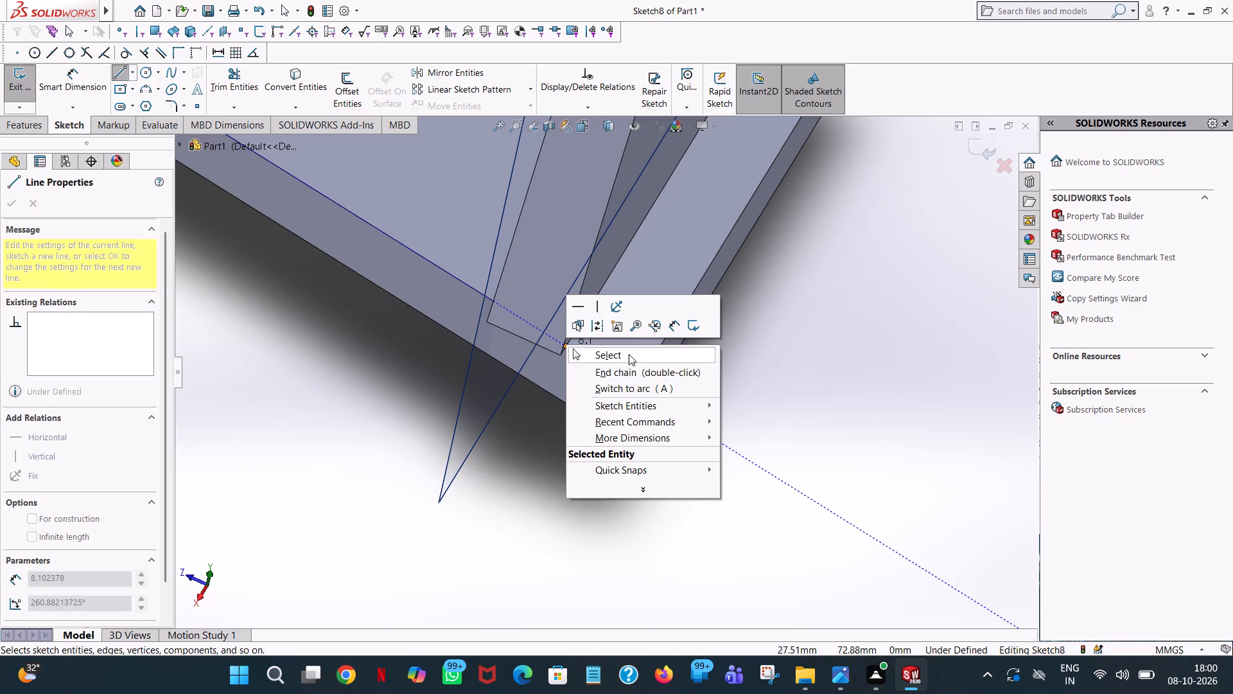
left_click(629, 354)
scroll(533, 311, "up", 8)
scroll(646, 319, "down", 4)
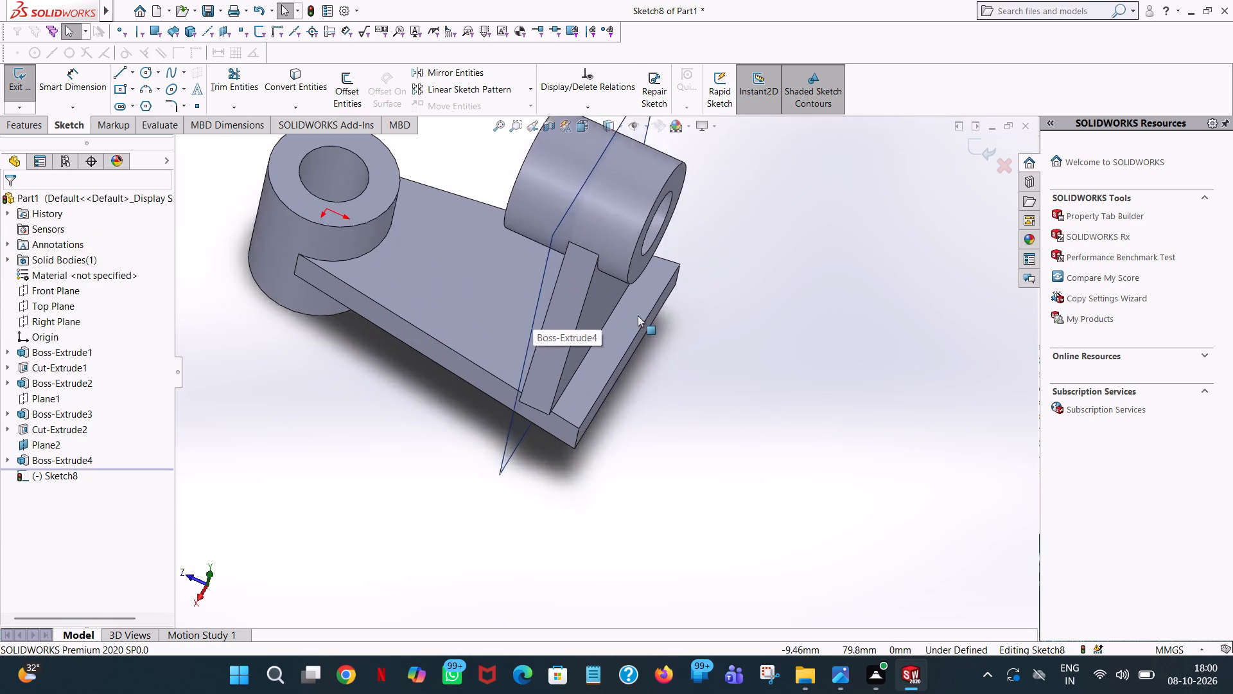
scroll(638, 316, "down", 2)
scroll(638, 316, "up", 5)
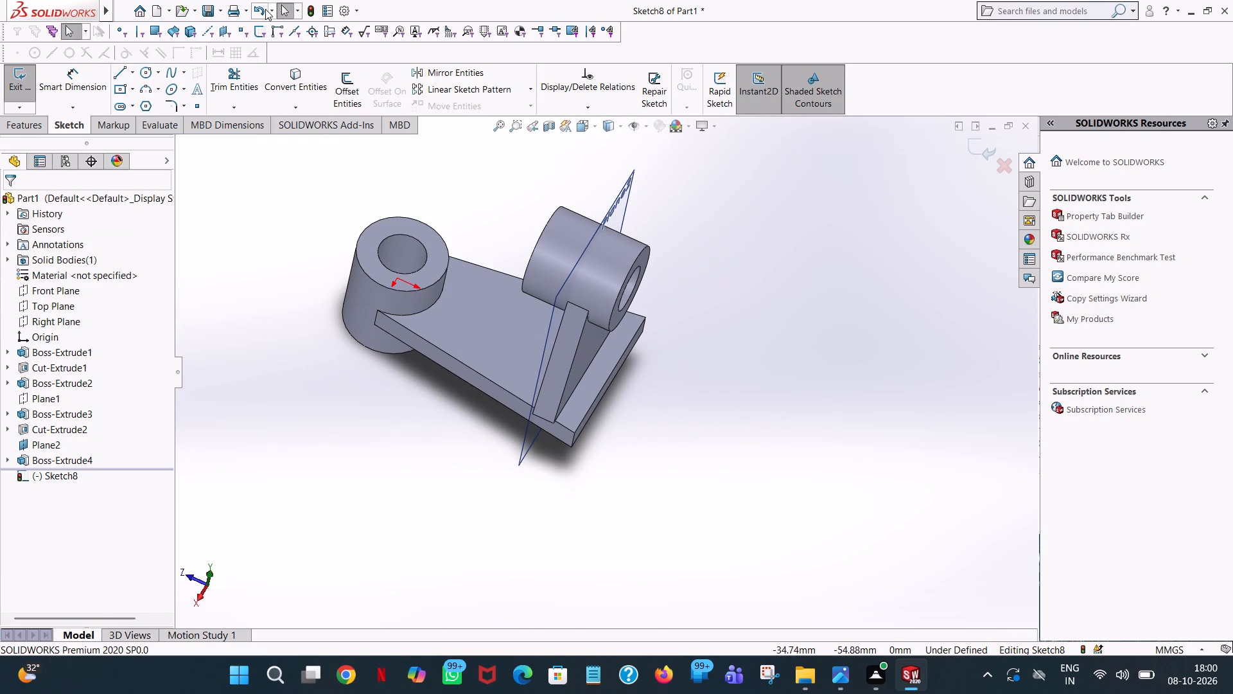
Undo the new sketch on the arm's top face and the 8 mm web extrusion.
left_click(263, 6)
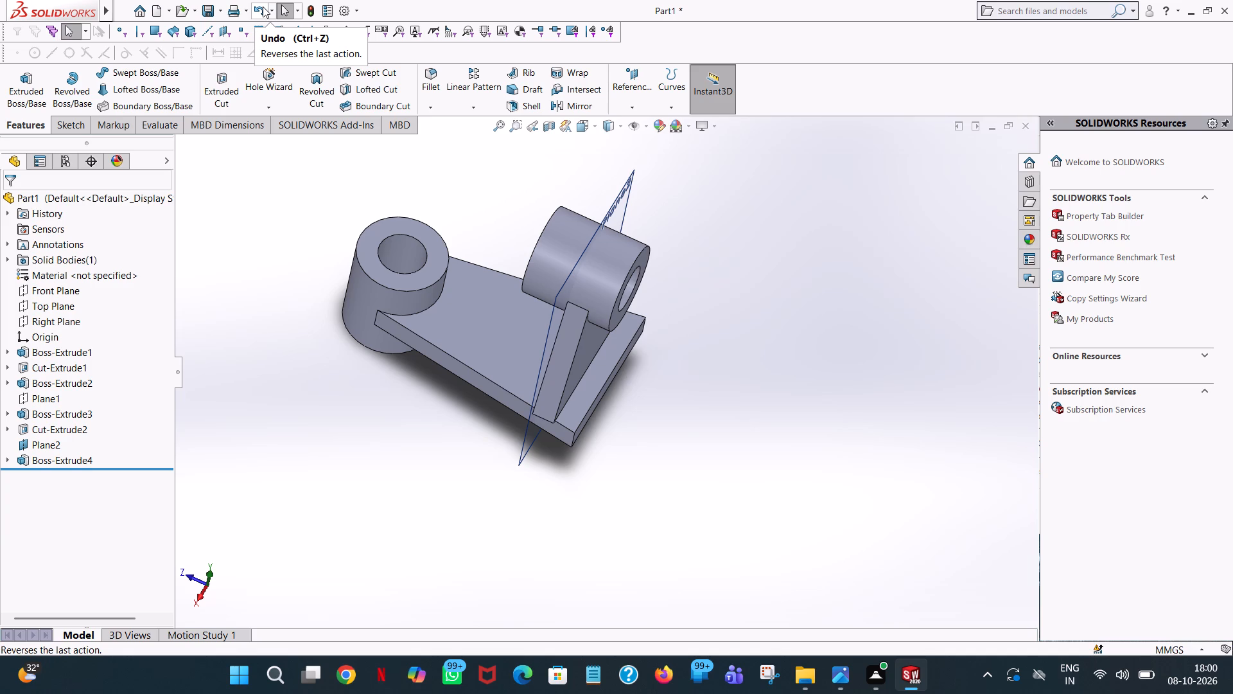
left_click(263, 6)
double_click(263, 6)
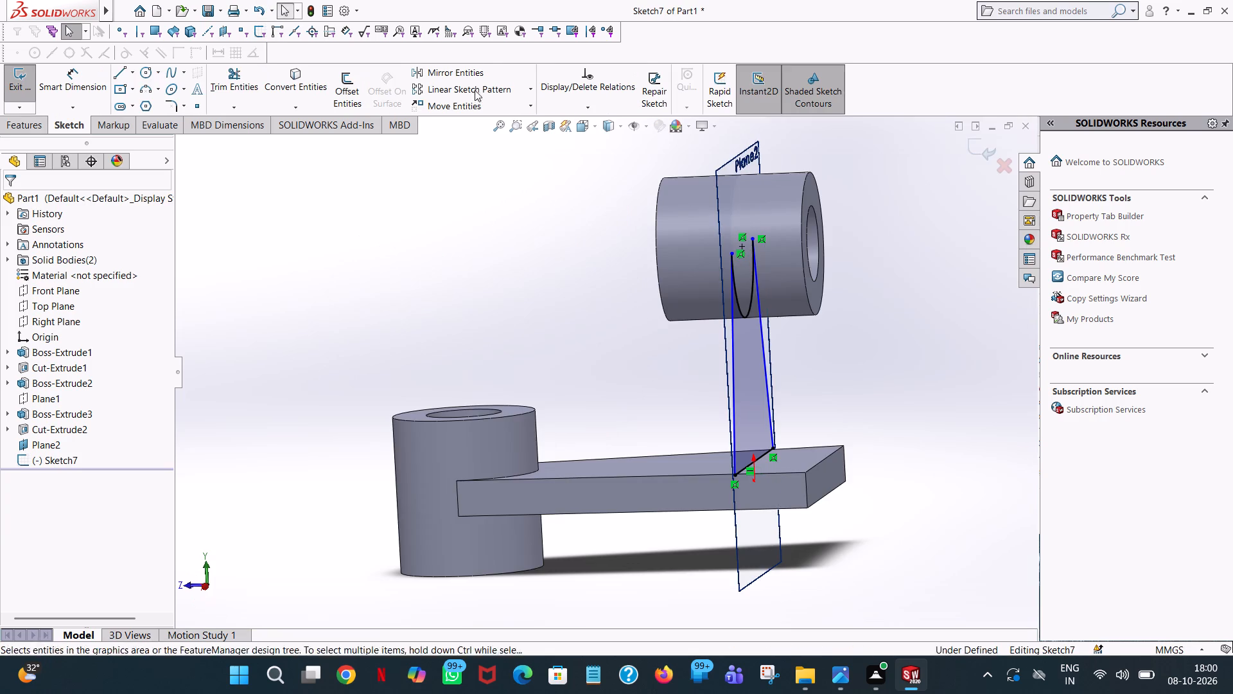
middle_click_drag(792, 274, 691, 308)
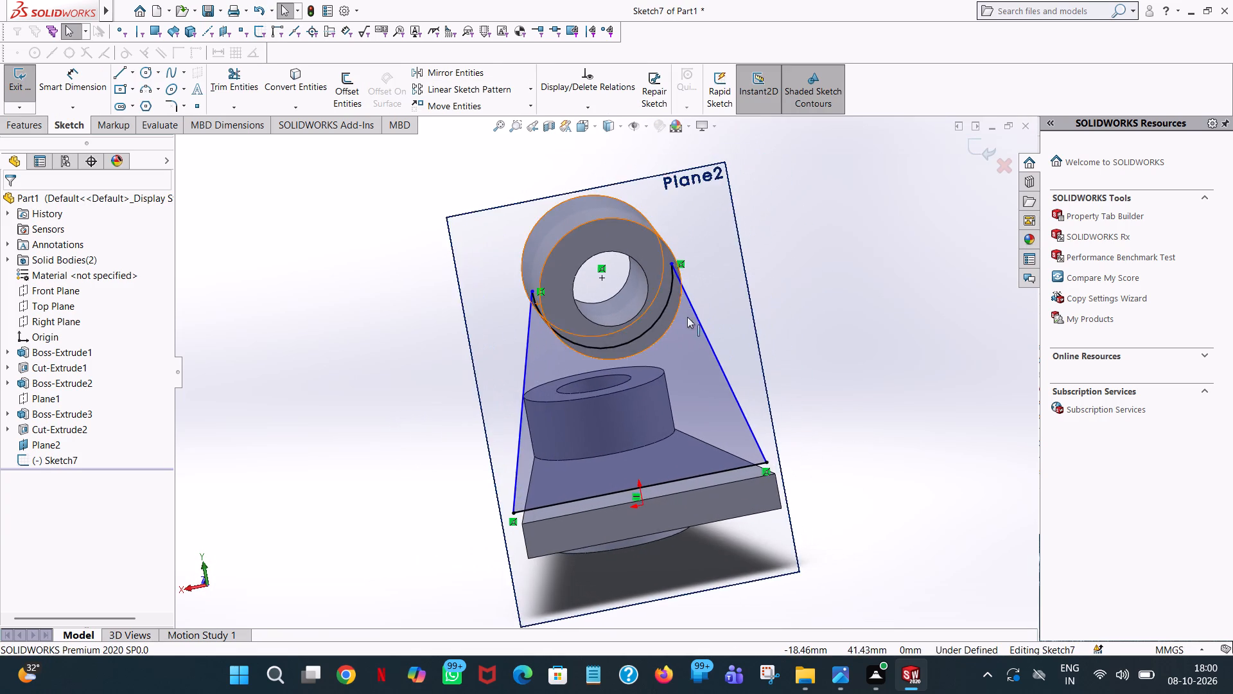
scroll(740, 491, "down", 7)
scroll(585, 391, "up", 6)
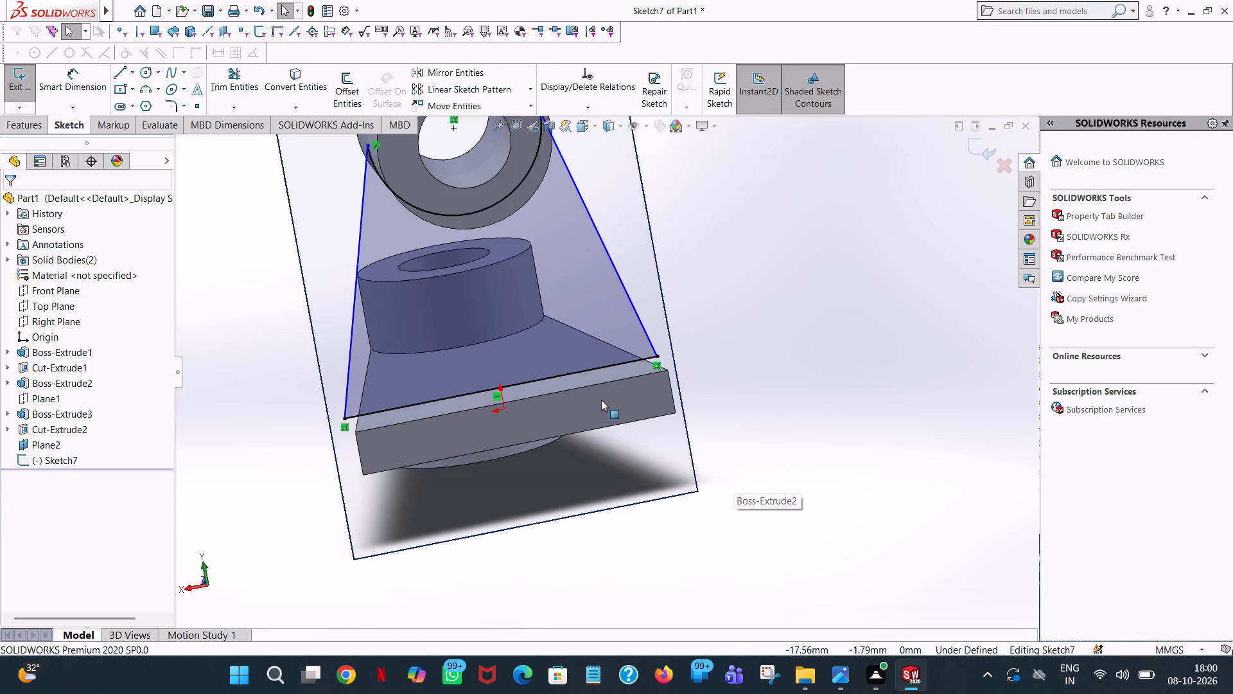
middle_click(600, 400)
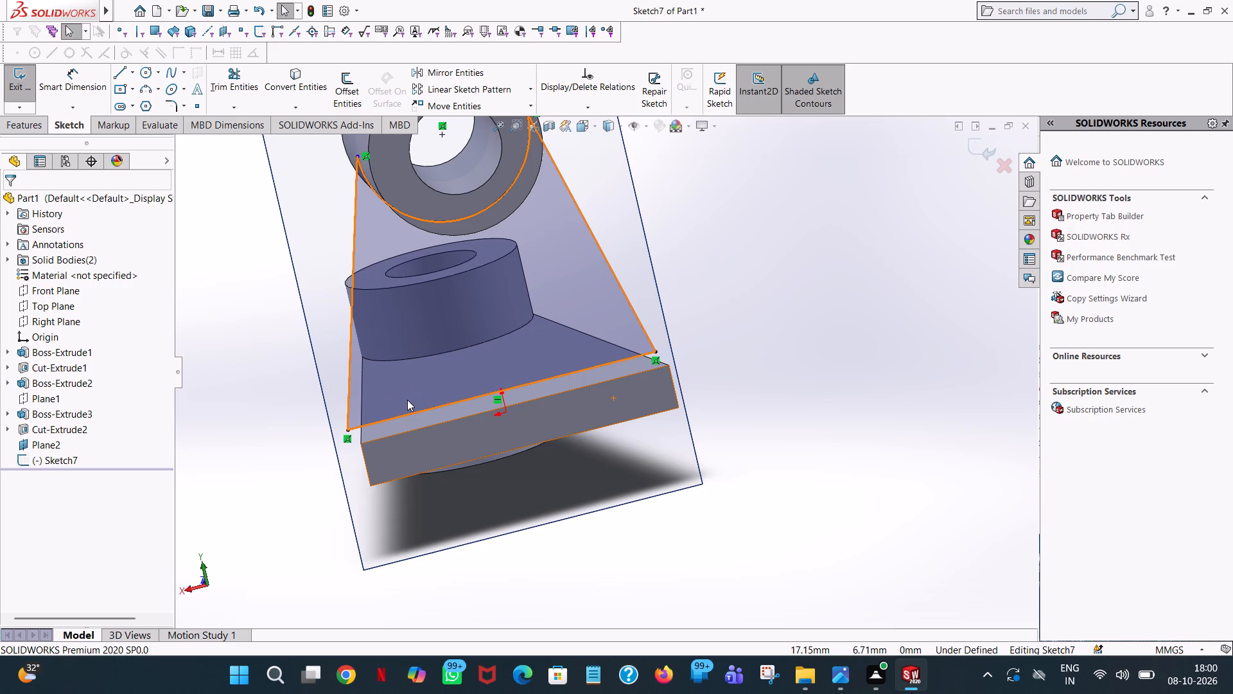
Examine the web sketch face-on and from several angles, checking where its lower corners sit relative to the arm's top edges.
key("space")
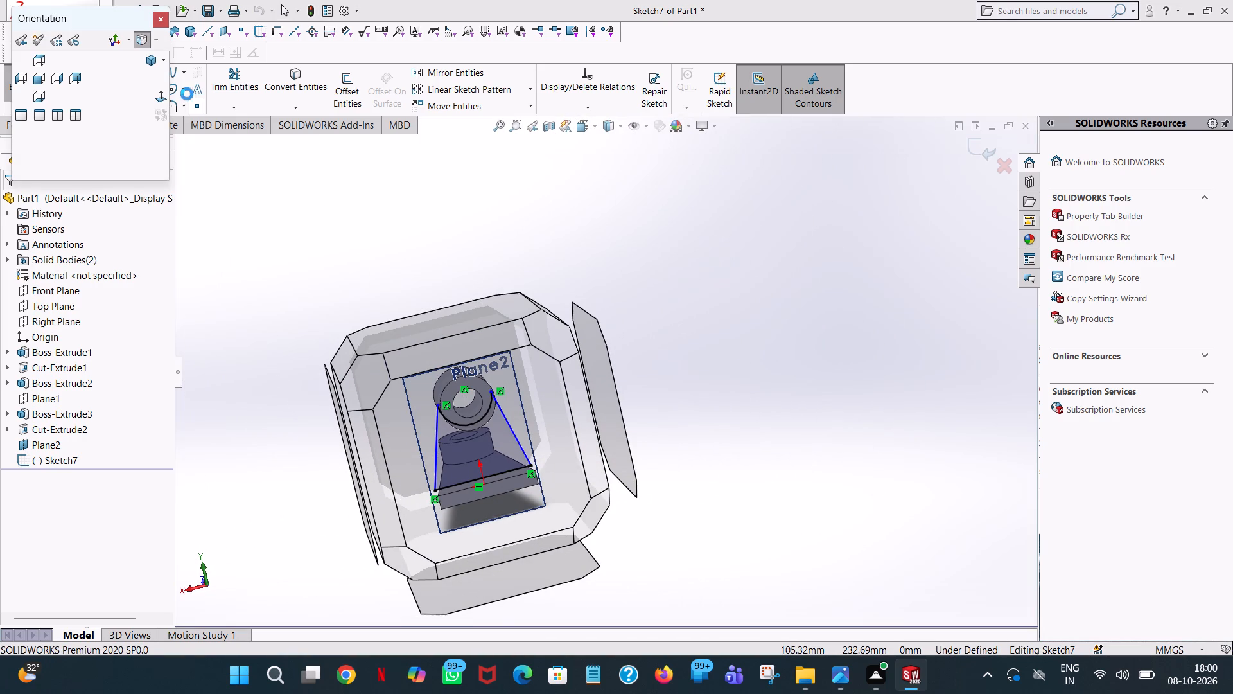
left_click(159, 100)
scroll(593, 378, "down", 4)
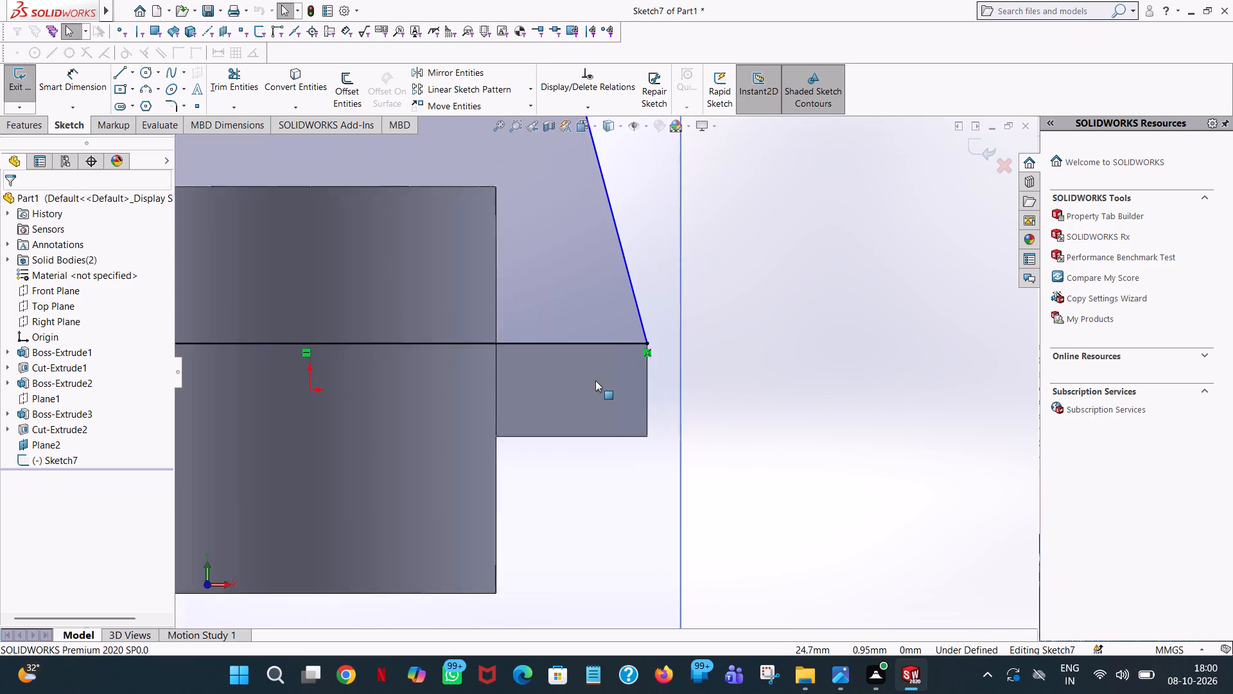
scroll(595, 380, "down", 3)
scroll(670, 332, "down", 6)
scroll(707, 289, "up", 1)
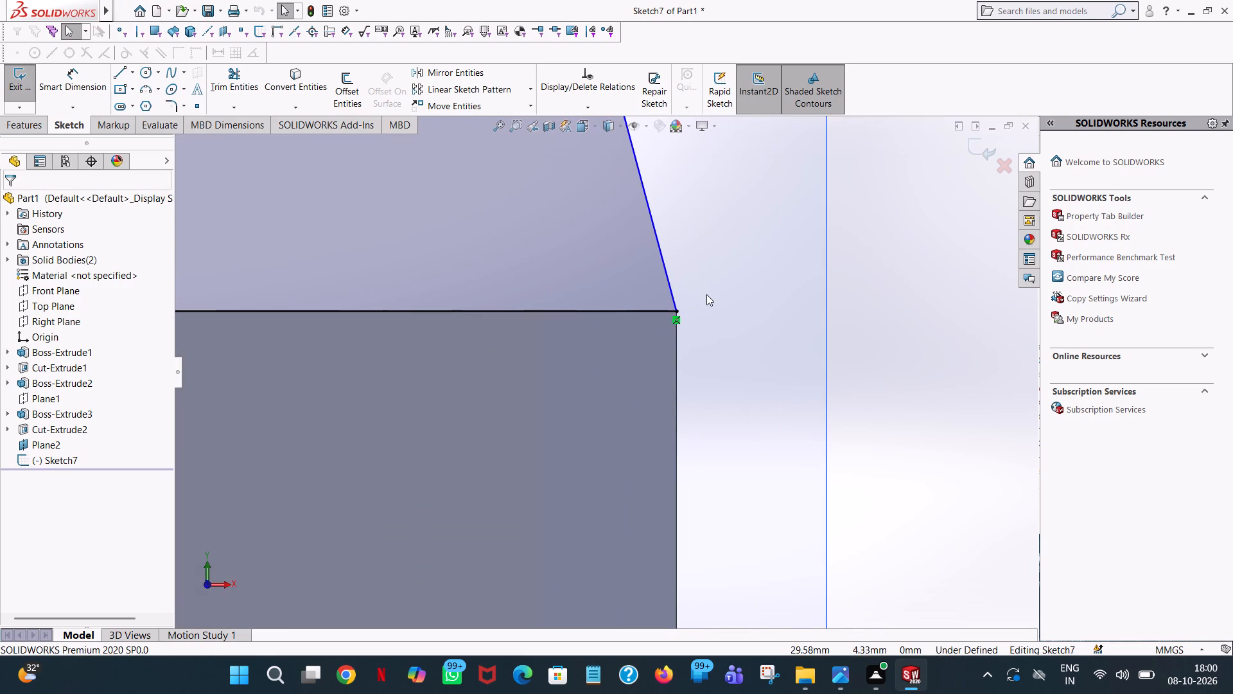
middle_click_drag(697, 302, 655, 308)
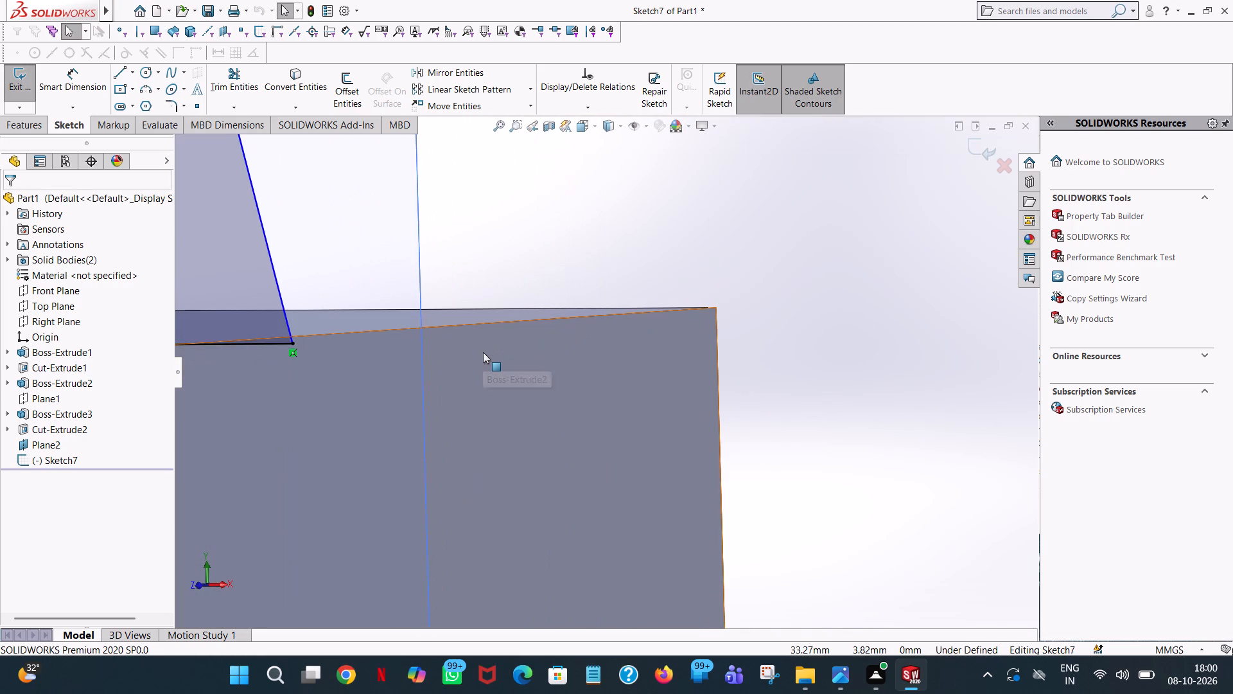
scroll(477, 352, "down", 5)
scroll(477, 352, "up", 7)
middle_click(491, 355)
scroll(491, 355, "up", 2)
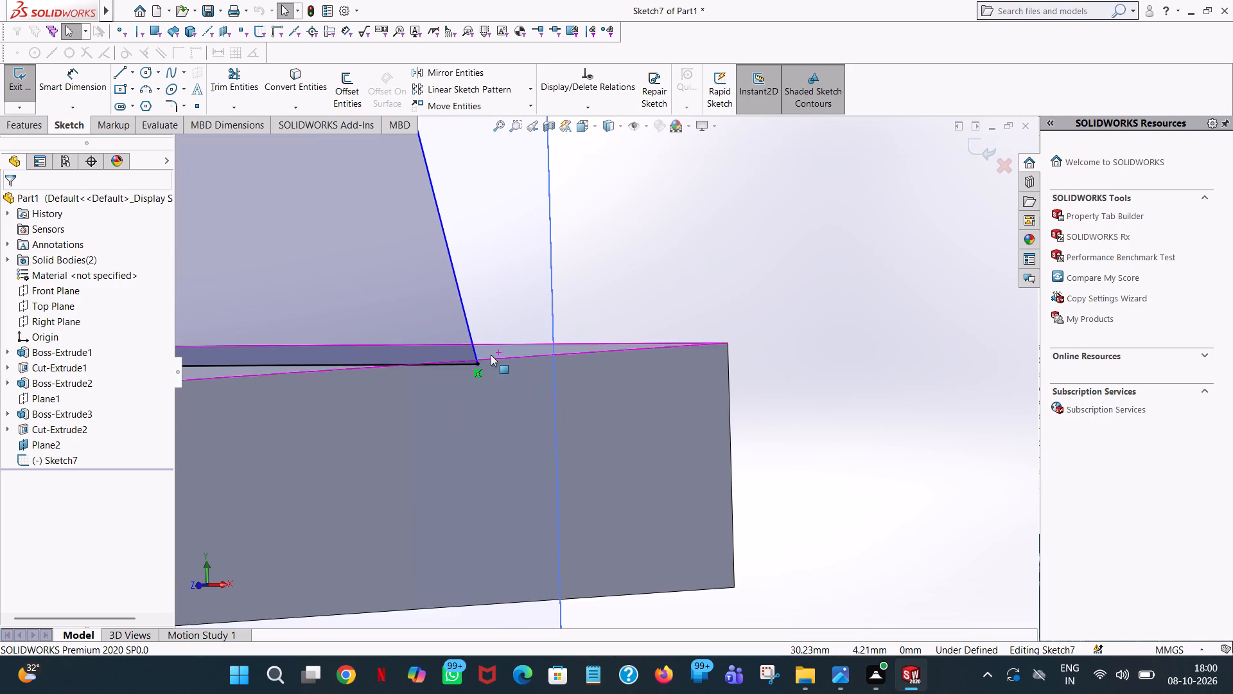
scroll(491, 355, "up", 10)
middle_click_drag(481, 375, 450, 384)
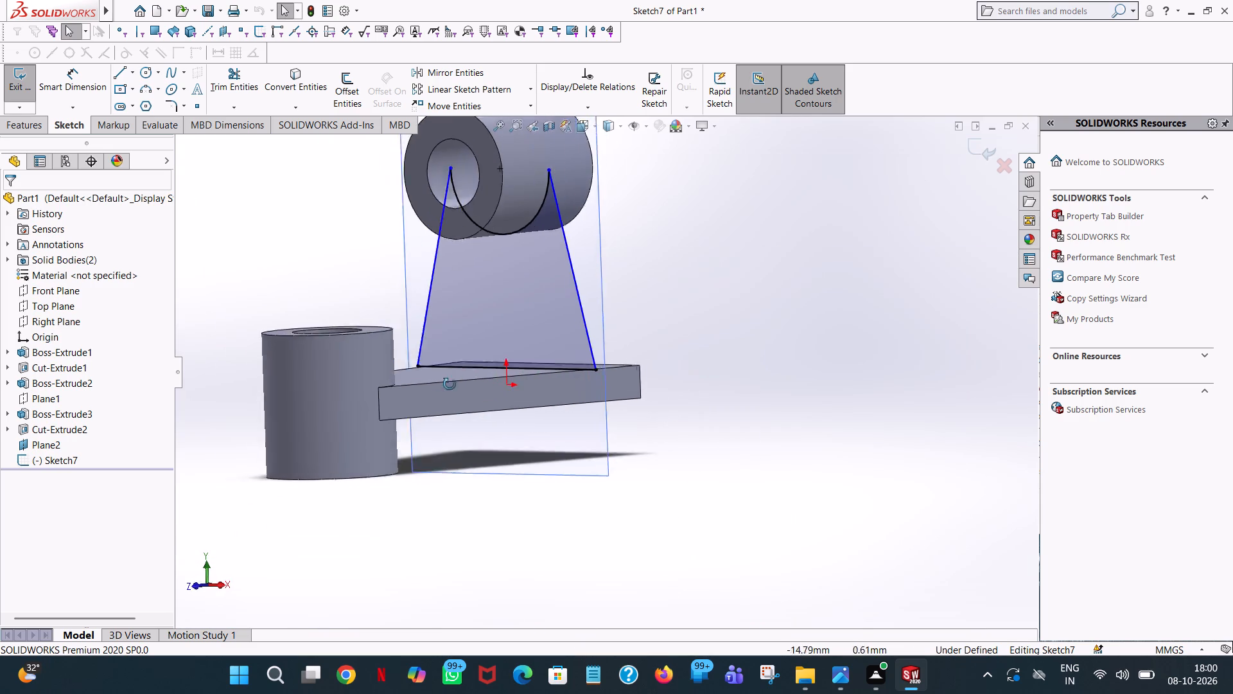
middle_click_drag(450, 384, 284, 402)
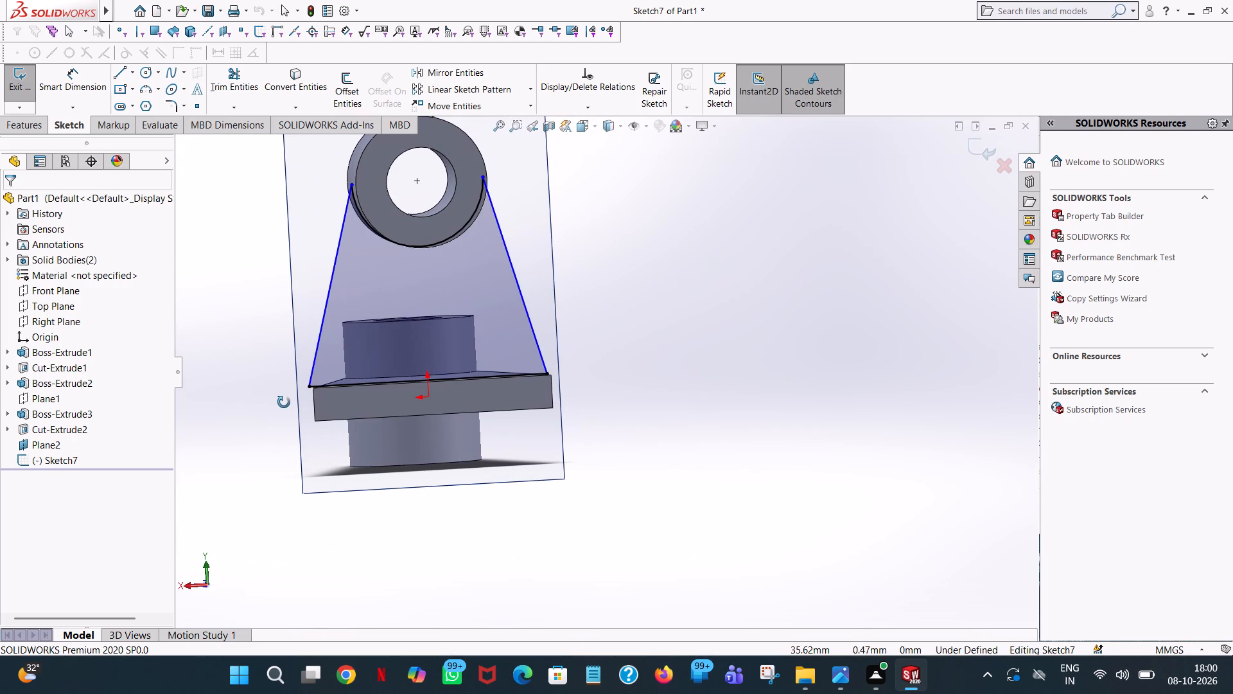
middle_click_drag(284, 402, 284, 404)
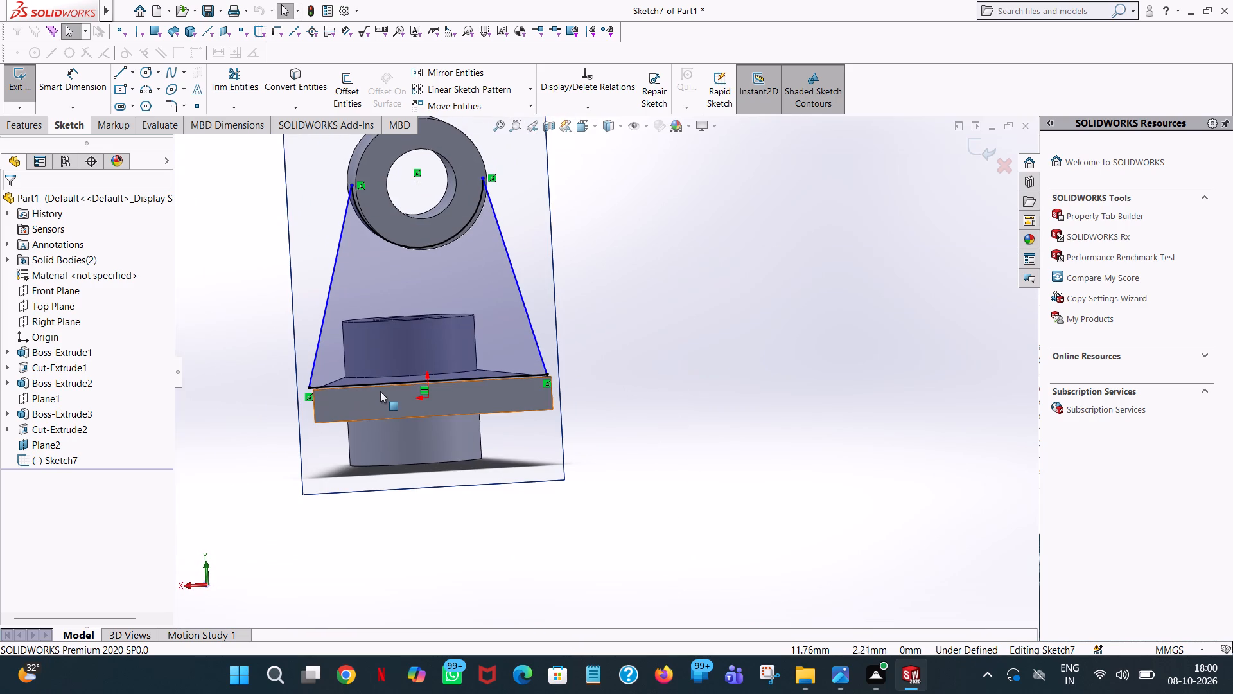
scroll(382, 391, "down", 5, "ctrl")
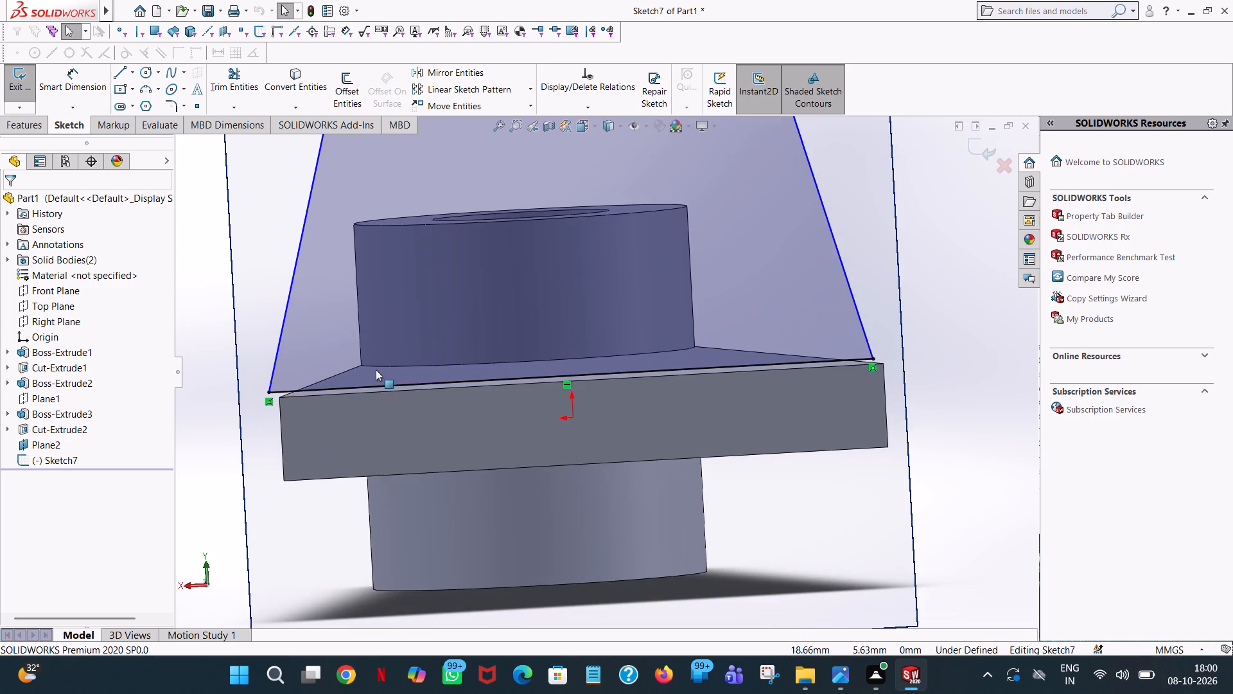
scroll(376, 369, "down", 5, "ctrl")
scroll(383, 379, "up", 7, "ctrl")
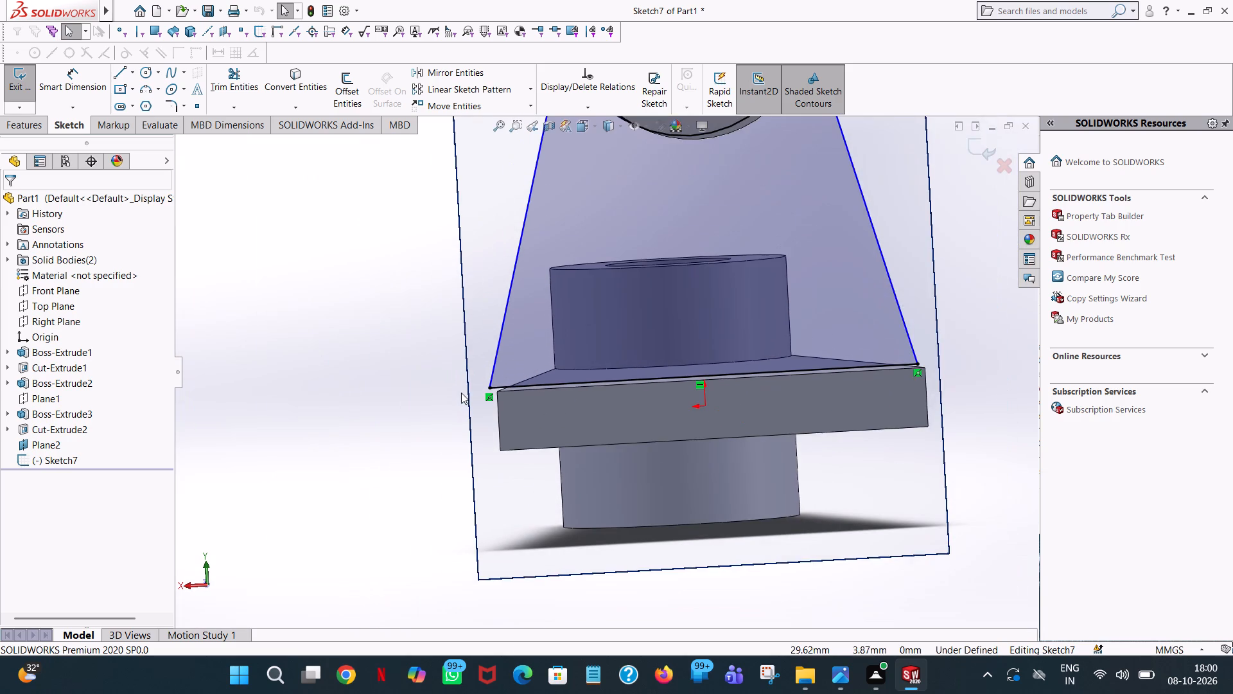
scroll(500, 393, "down", 2, "ctrl")
scroll(566, 330, "up", 6, "ctrl")
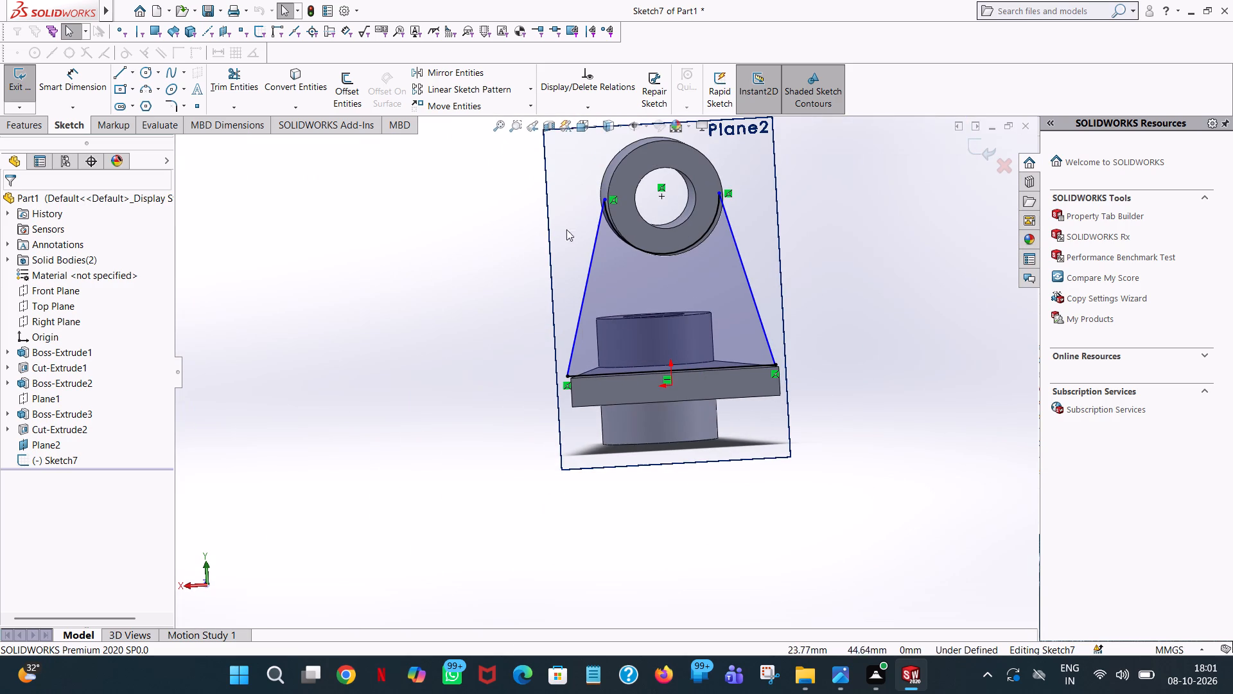
Trim away the web profile's slanted side line on the positive X side.
left_click(223, 85, "ctrl")
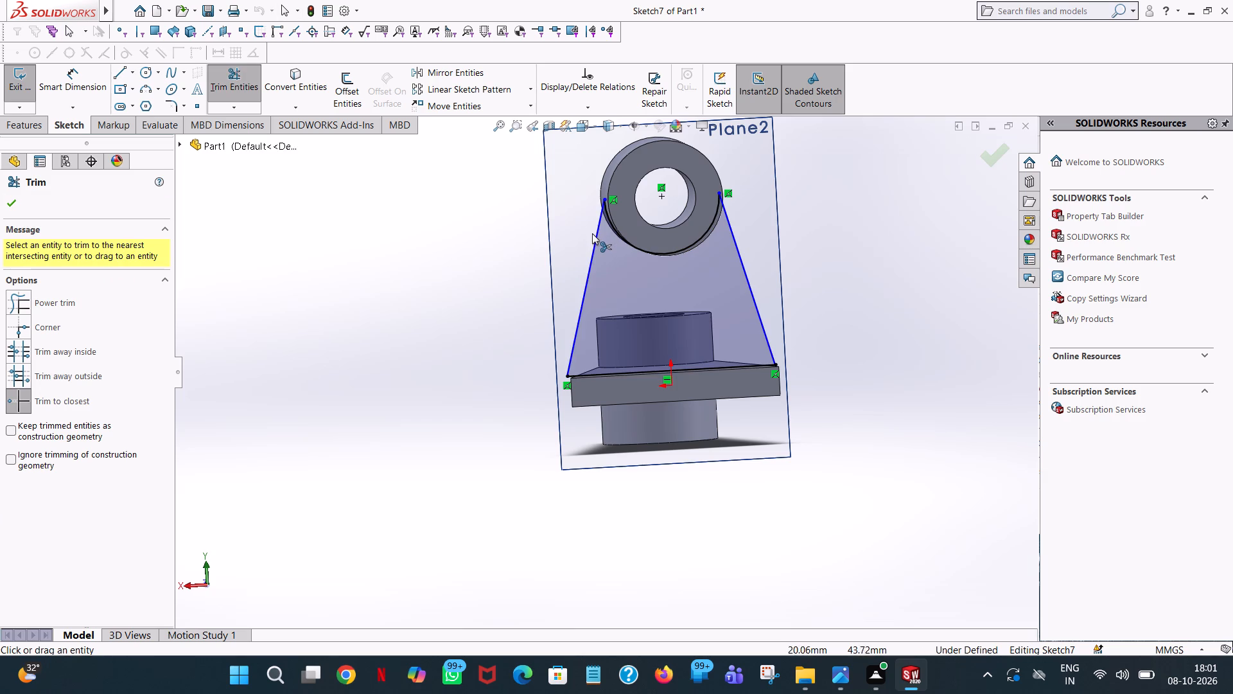
left_click(599, 239, "ctrl")
Sketch a line about 49.6 mm long from the arc's free end to where the base line crosses the arm's side edge.
scroll(575, 412, "down", 11, "ctrl")
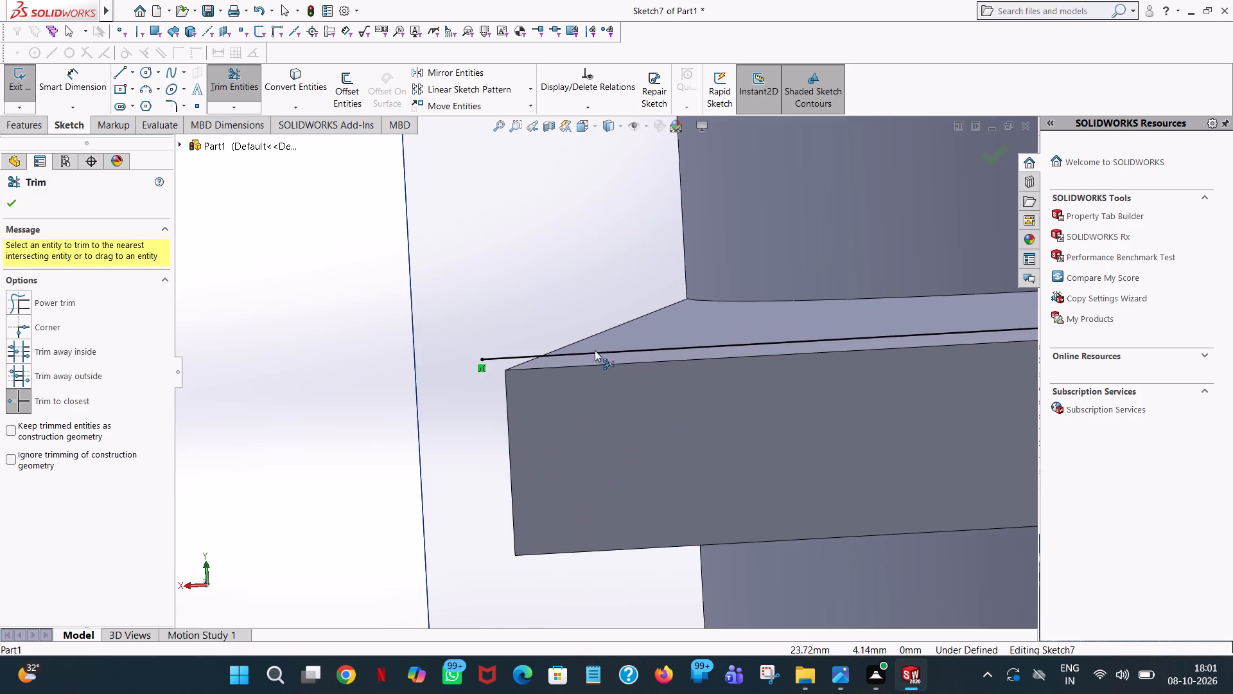
scroll(485, 245, "up", 2, "ctrl")
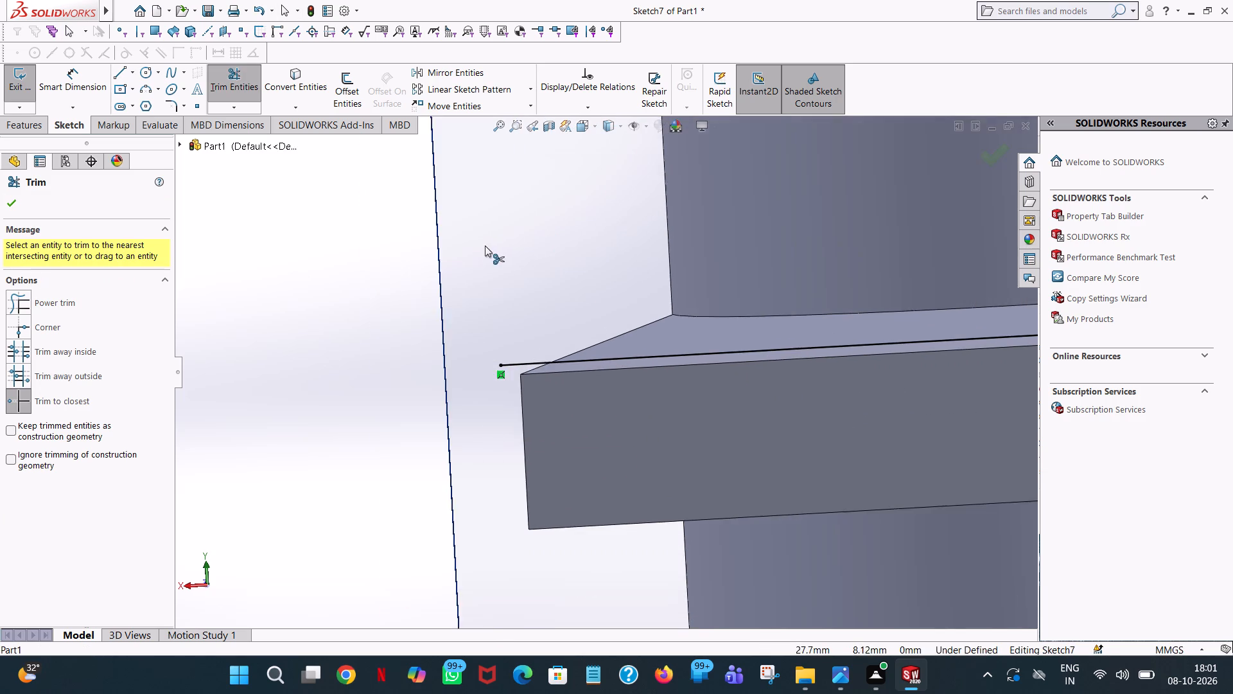
scroll(485, 245, "up", 3, "ctrl")
left_click(127, 75)
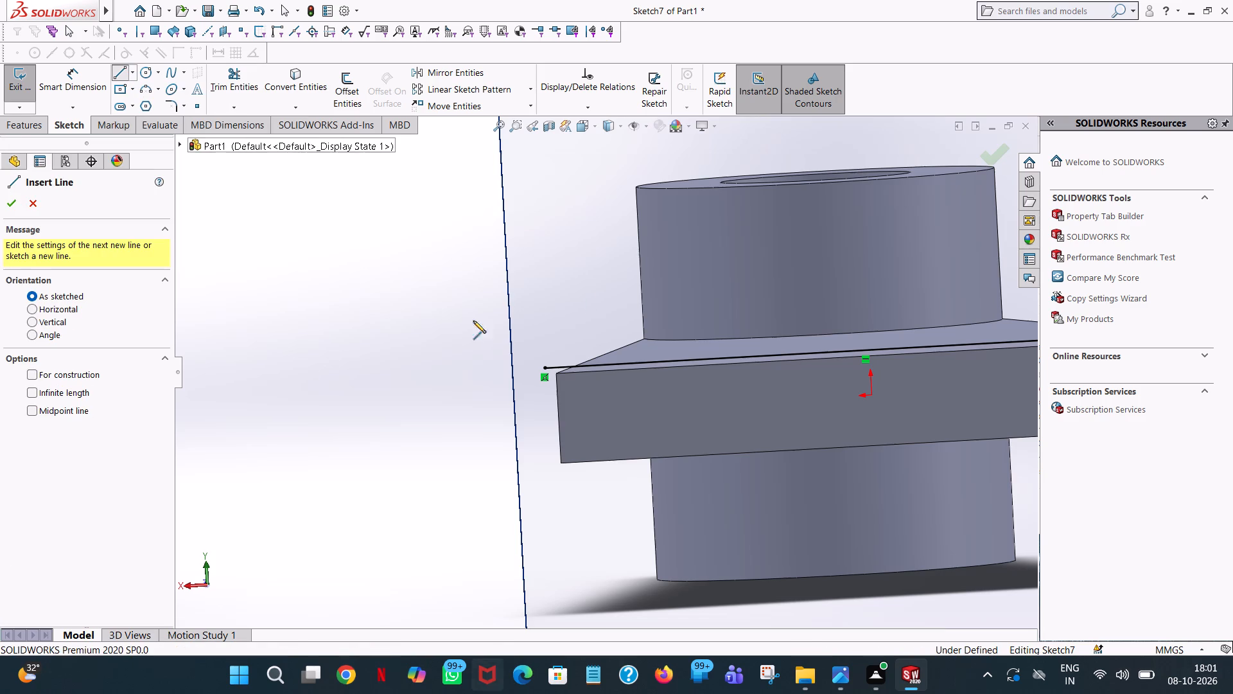
scroll(591, 318, "up", 7, "ctrl")
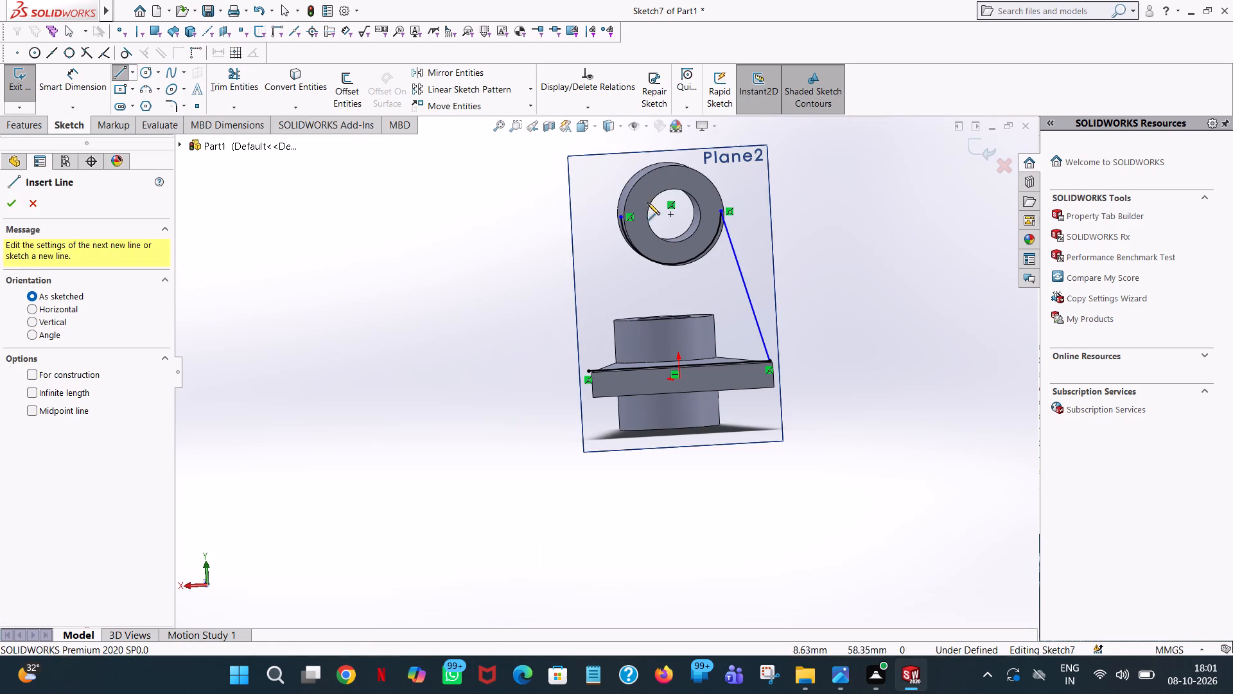
scroll(626, 231, "right", 1)
scroll(626, 231, "left", 1)
scroll(626, 231, "right", 1)
scroll(626, 231, "left", 1)
scroll(624, 224, "right", 1)
scroll(624, 224, "down", 3, "ctrl")
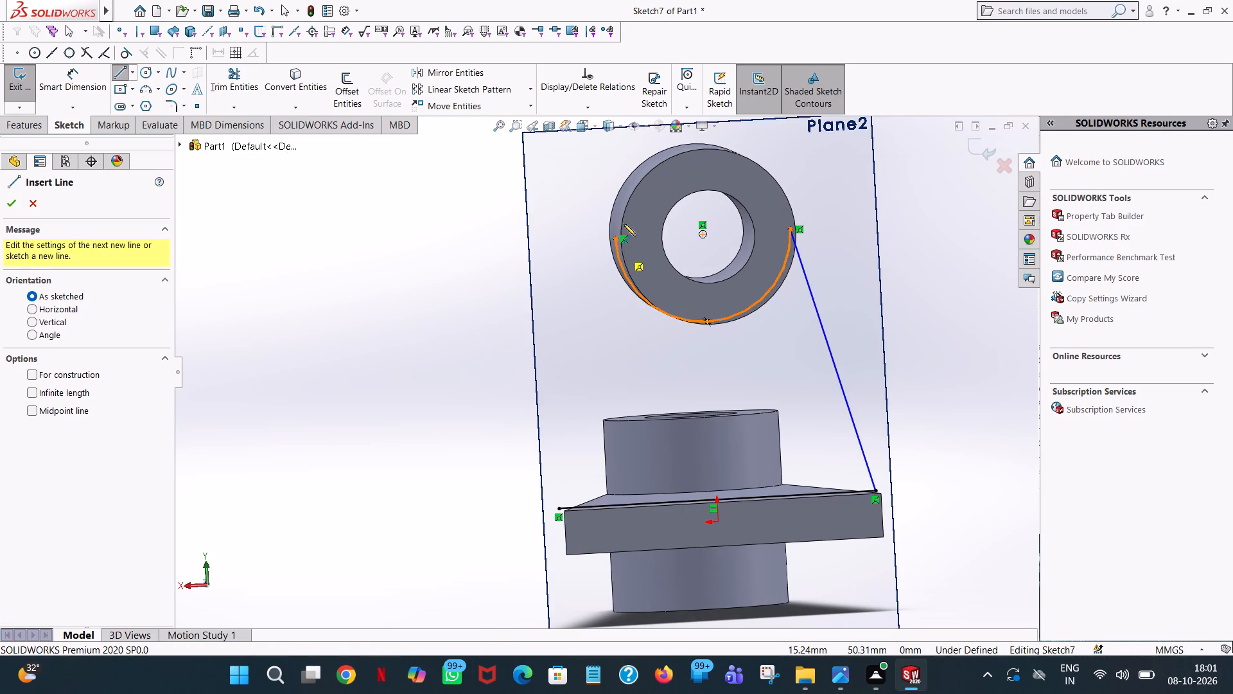
left_click(616, 240)
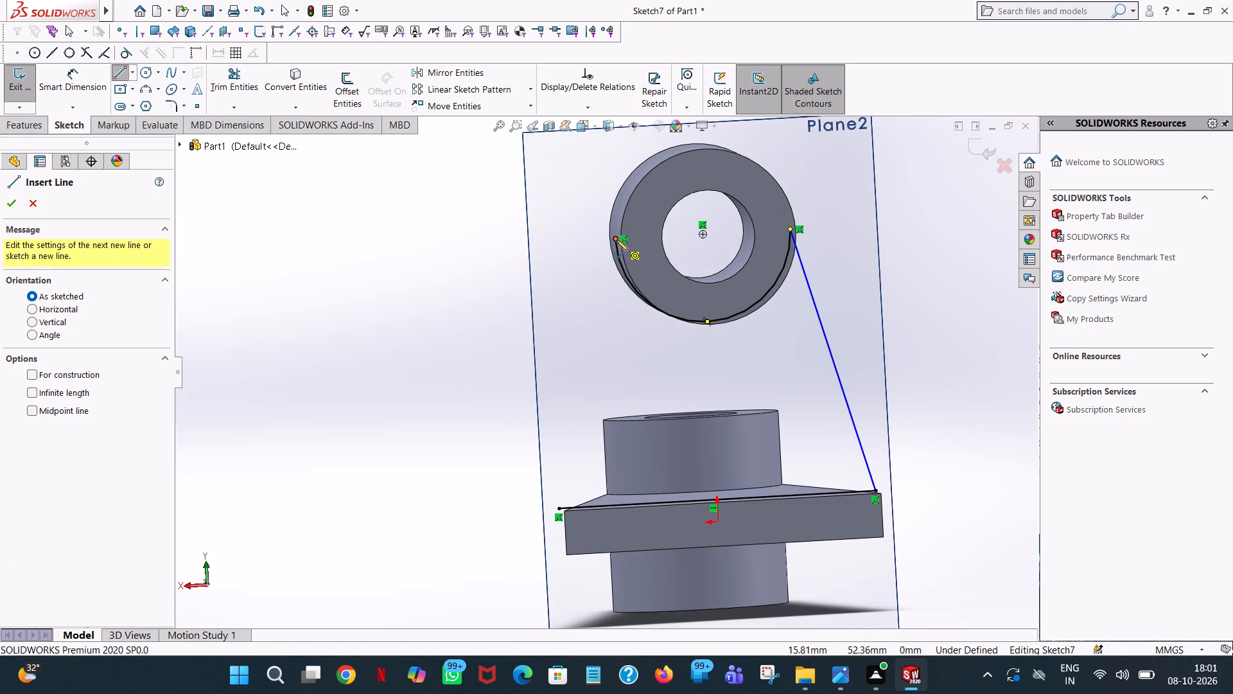
scroll(569, 506, "down", 5, "ctrl")
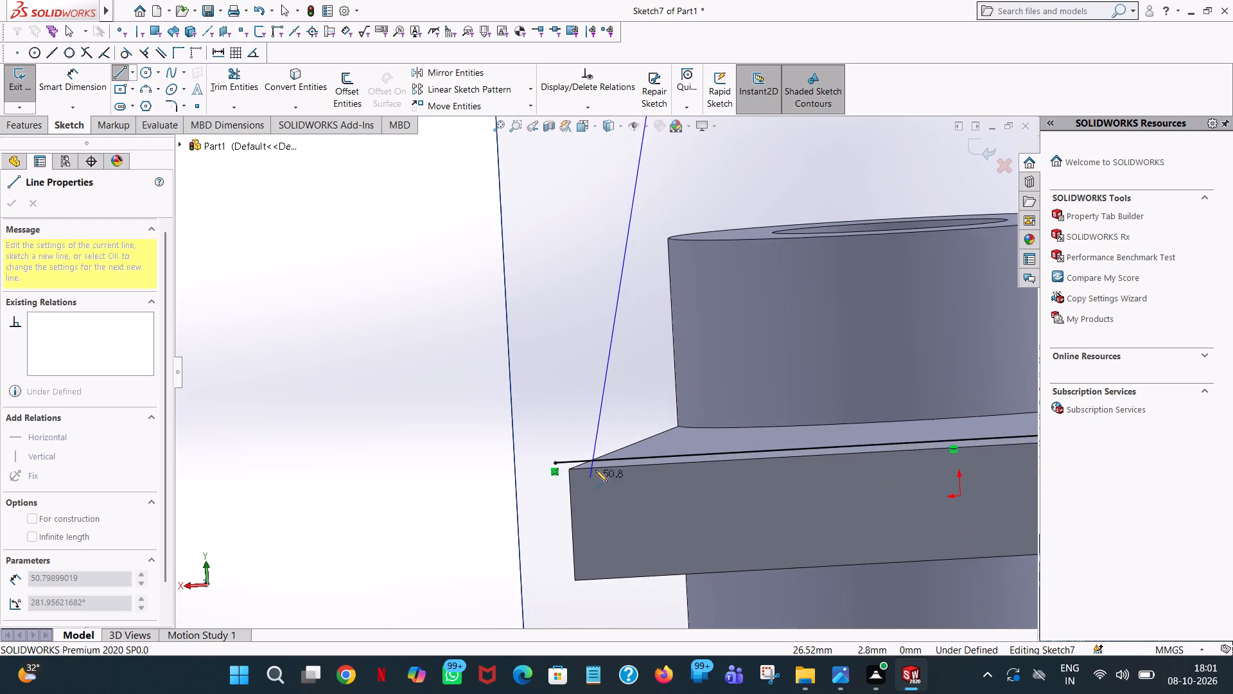
scroll(599, 454, "down", 4, "ctrl")
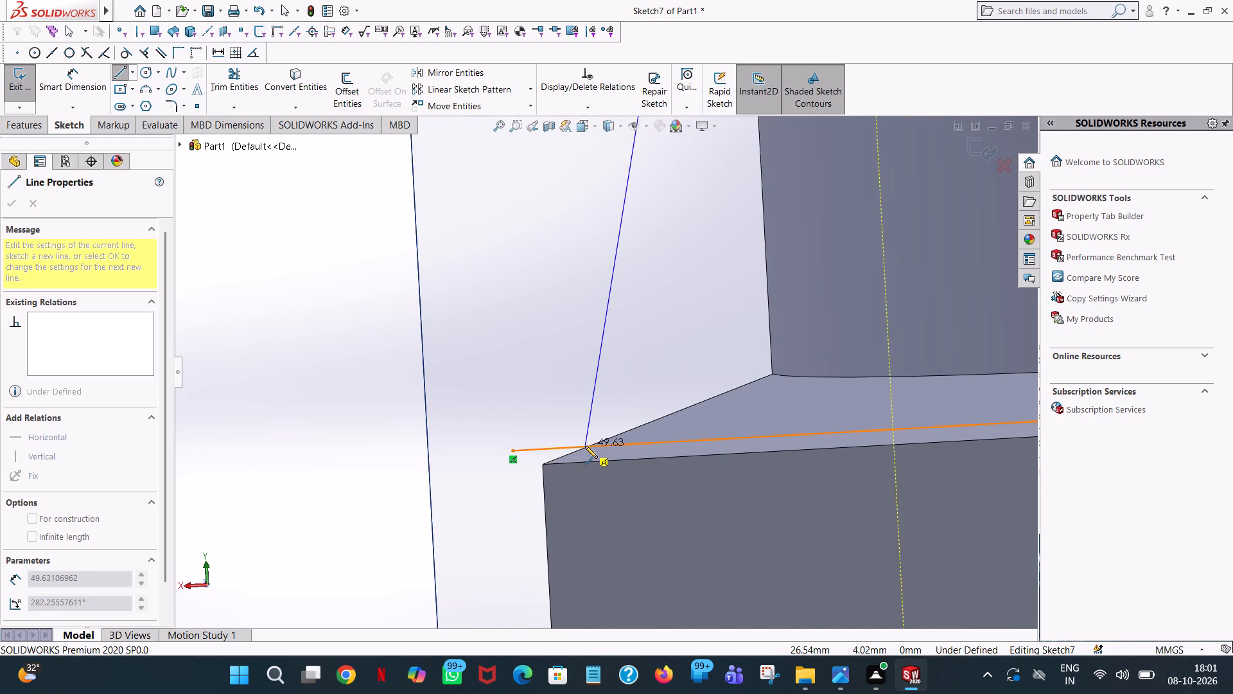
scroll(585, 446, "down", 12, "ctrl")
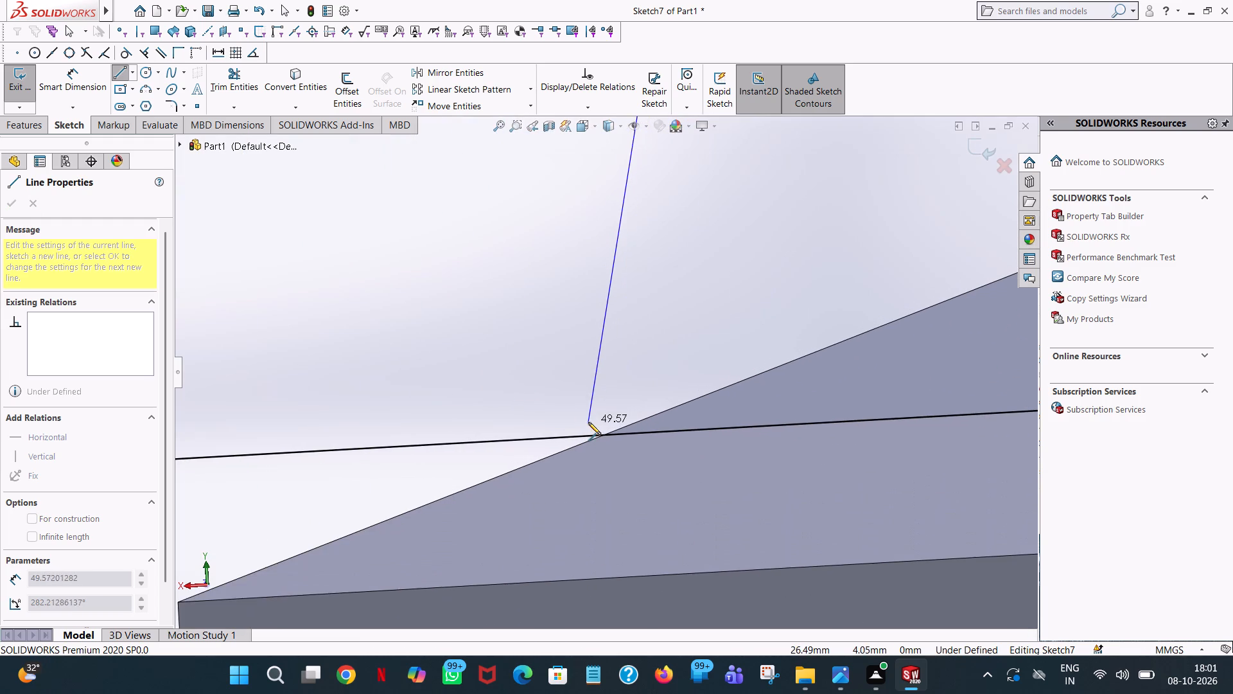
scroll(624, 413, "down", 6, "ctrl")
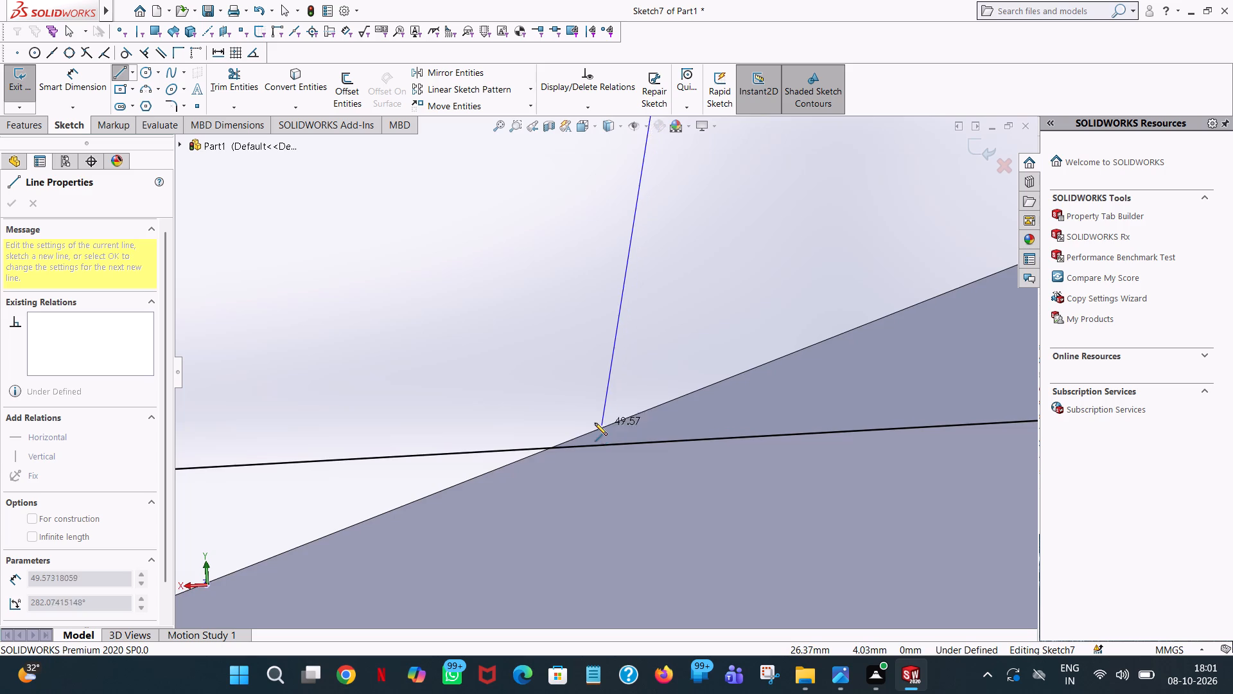
scroll(593, 423, "down", 6, "ctrl")
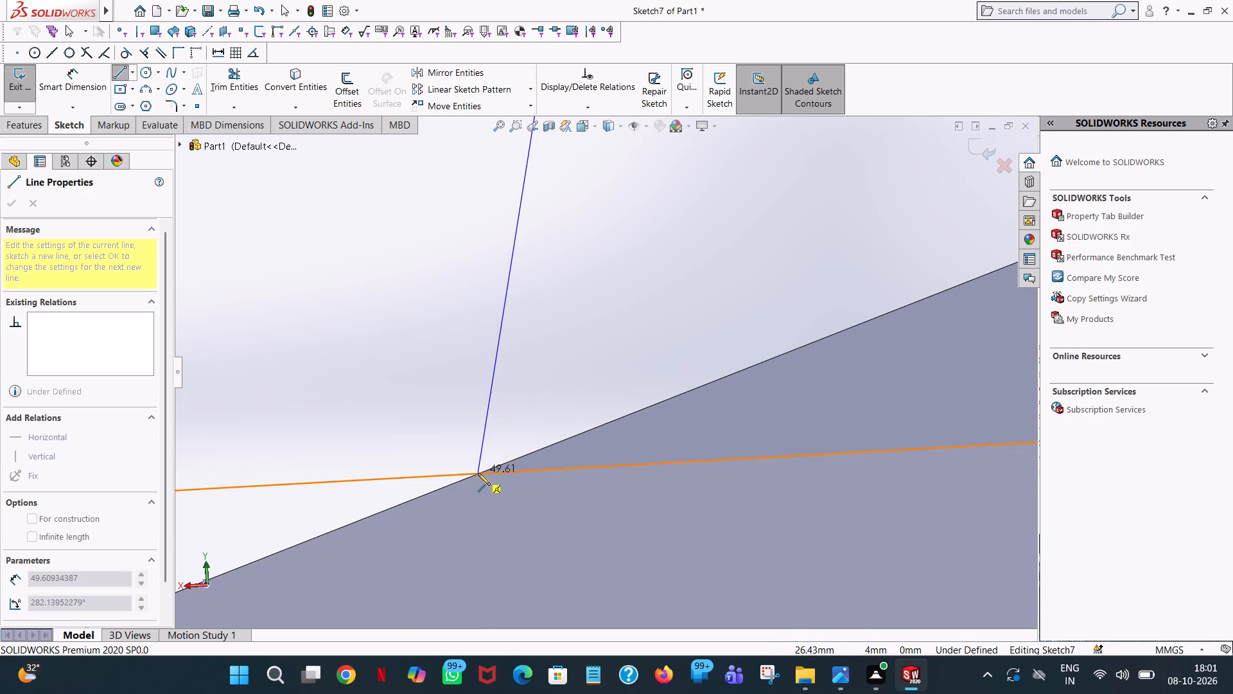
left_click(478, 473)
right_click(478, 473)
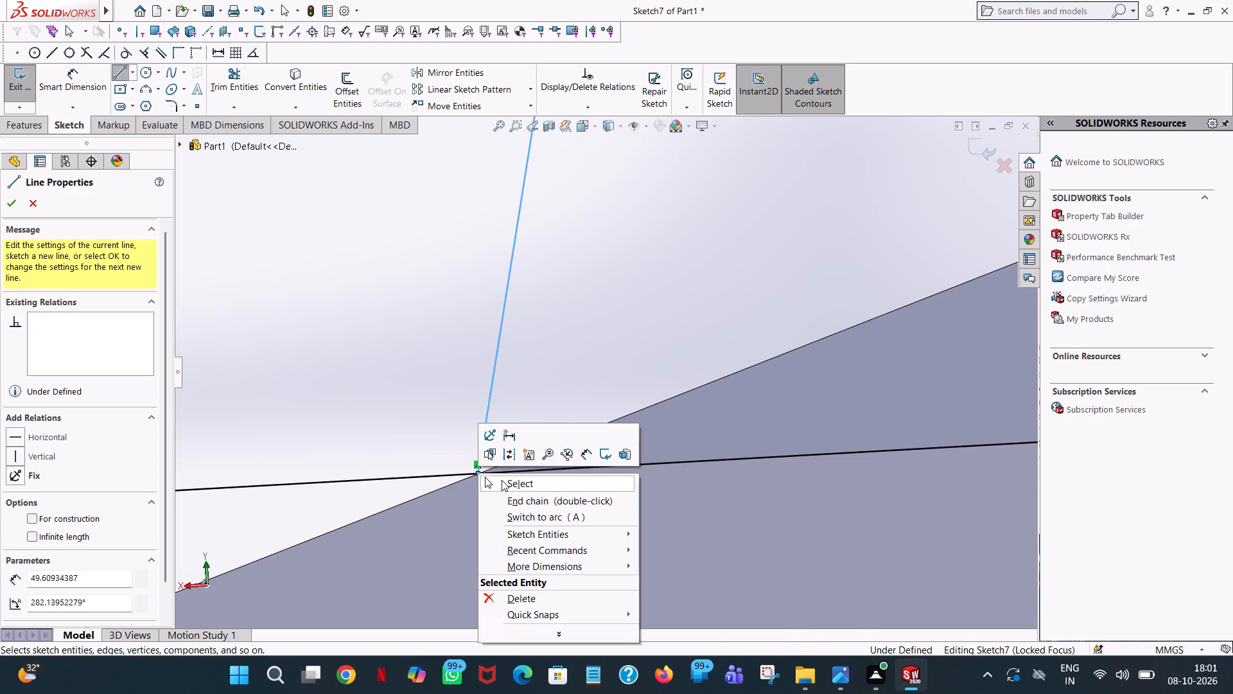
left_click(502, 480)
Examine where the new side line meets the arm's edge and how the opposite side line ends relative to the arm.
scroll(497, 502, "up", 5, "ctrl")
scroll(574, 448, "up", 5, "ctrl")
scroll(617, 409, "up", 6, "ctrl")
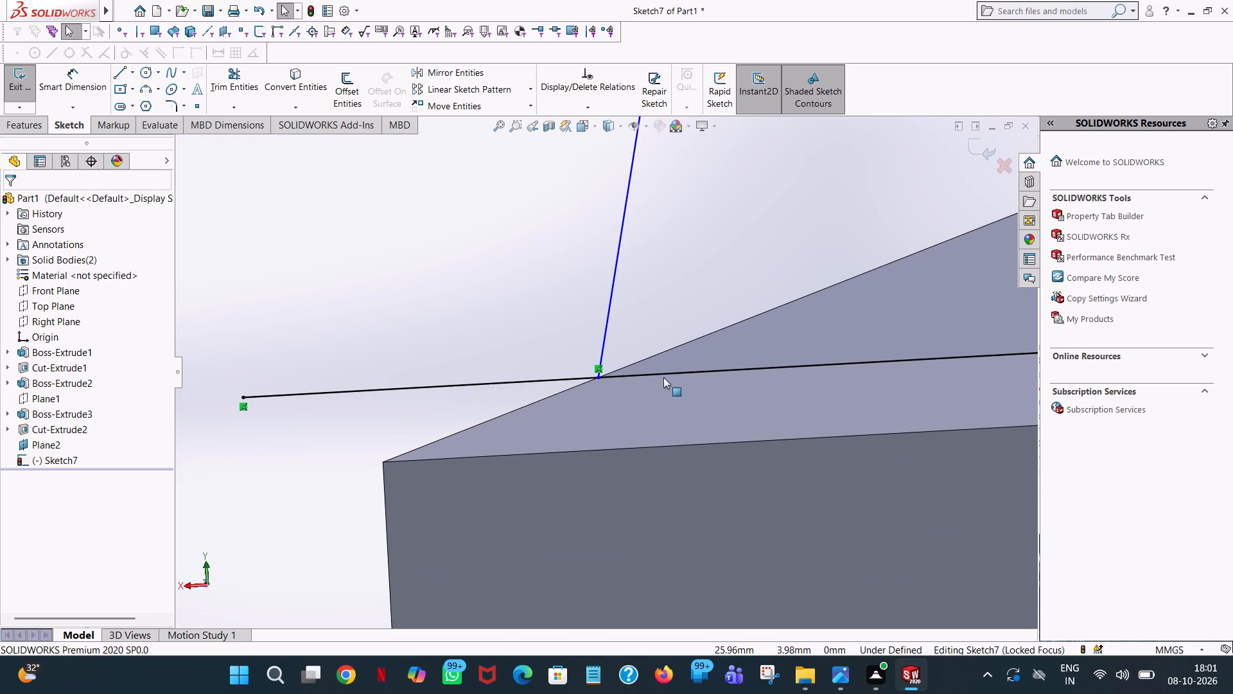
scroll(690, 406, "up", 9, "ctrl")
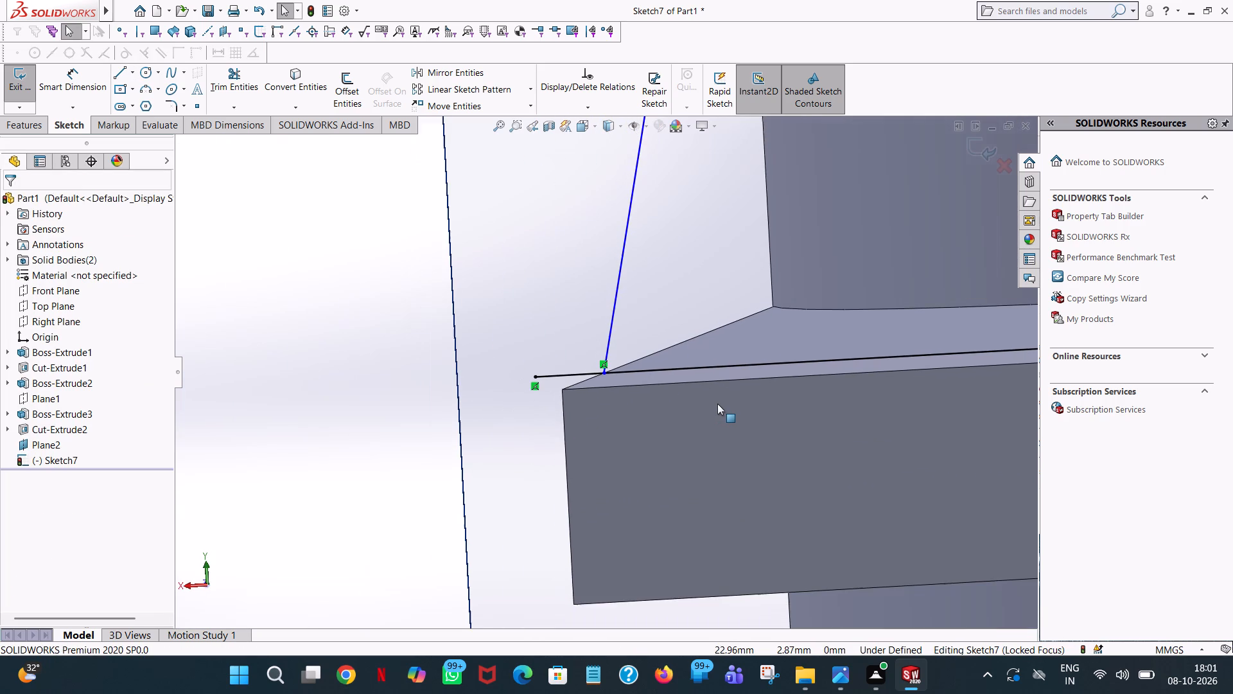
scroll(717, 404, "up", 3, "ctrl")
middle_click_drag(717, 403, 761, 368)
scroll(760, 426, "up", 1)
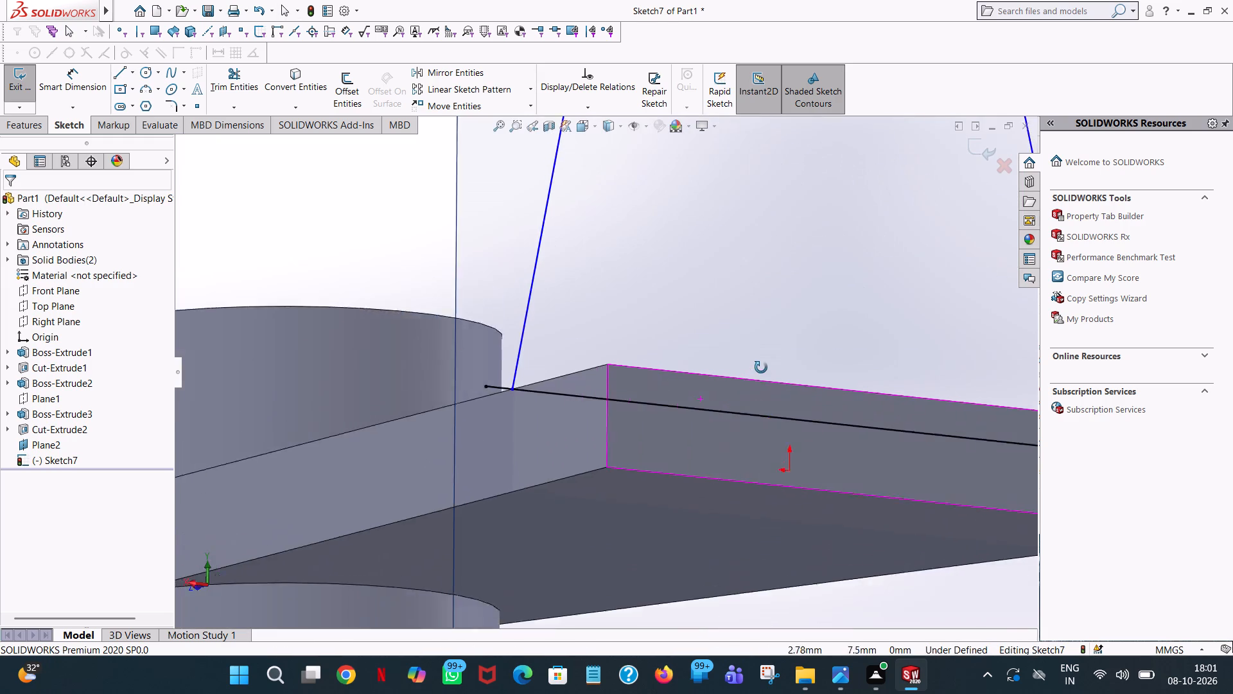
middle_click_drag(761, 368, 740, 339)
scroll(742, 346, "down", 4, "ctrl")
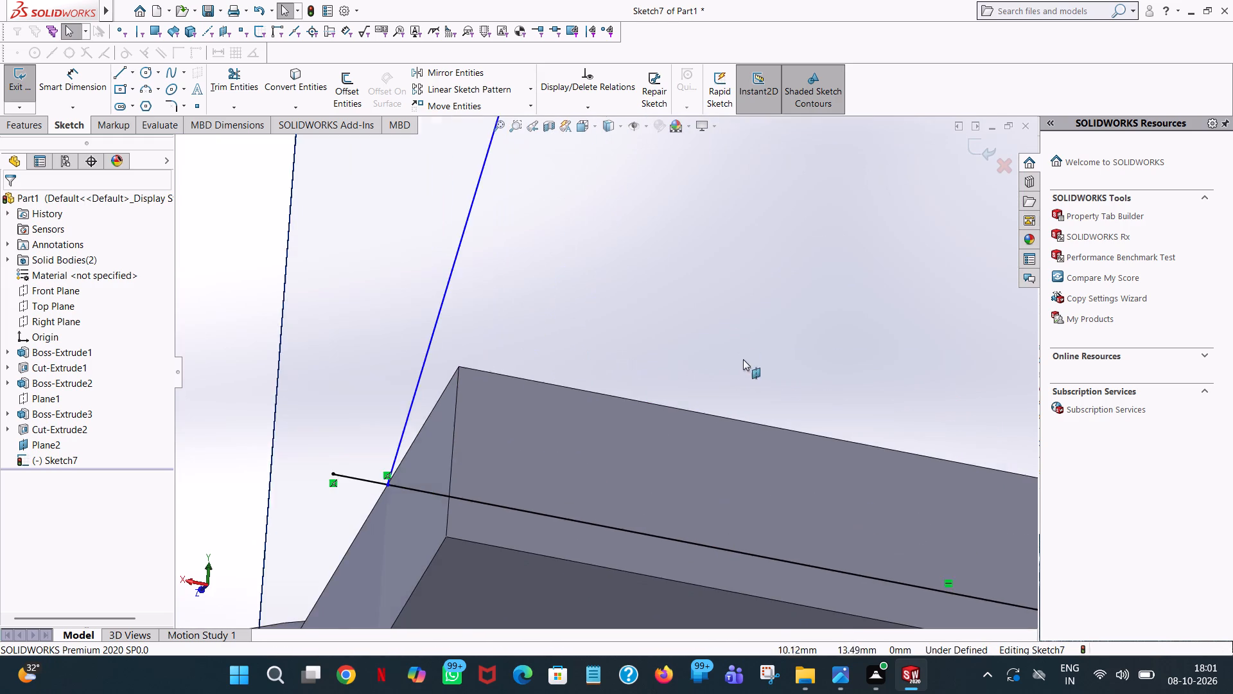
scroll(743, 359, "down", 1, "ctrl")
scroll(666, 388, "up", 8, "ctrl")
middle_click_drag(654, 389, 667, 476)
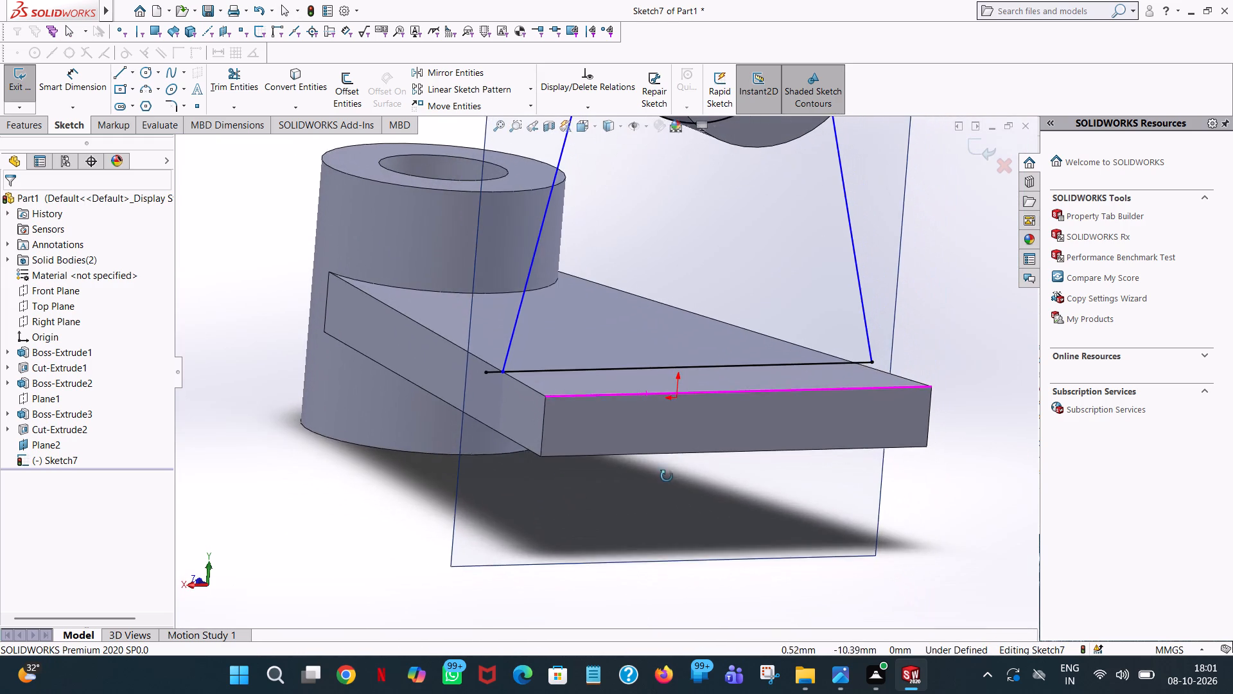
middle_click_drag(667, 476, 676, 470)
middle_click_drag(832, 340, 780, 350)
scroll(802, 346, "up", 1)
scroll(761, 384, "down", 4, "ctrl")
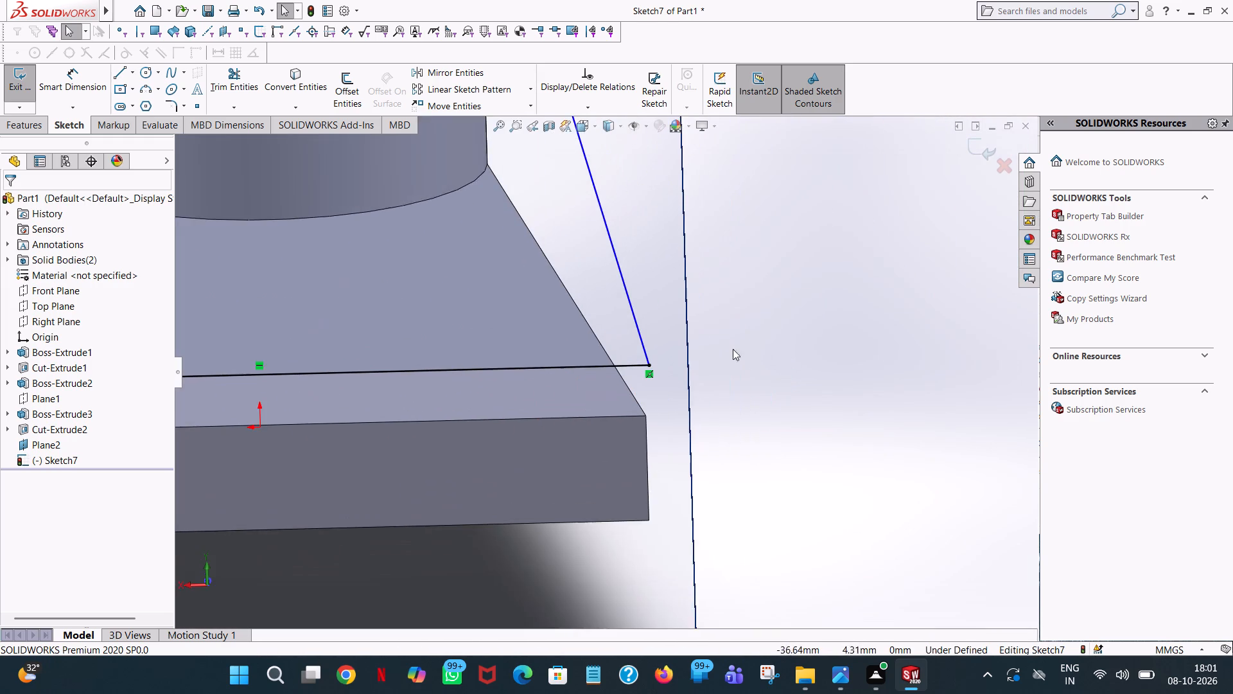
scroll(733, 349, "down", 2, "ctrl")
scroll(670, 324, "up", 10, "ctrl")
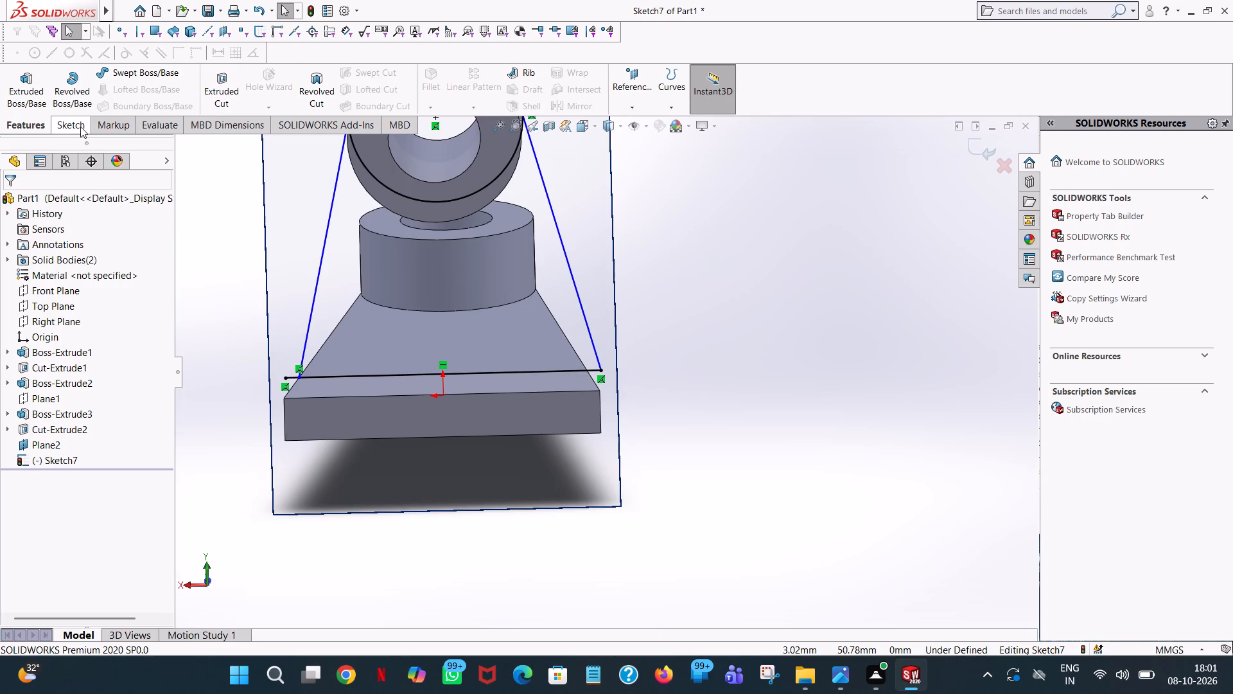
Trim away the remaining original slanted side line of the web profile on the negative X side.
left_click(80, 127)
left_click(232, 76)
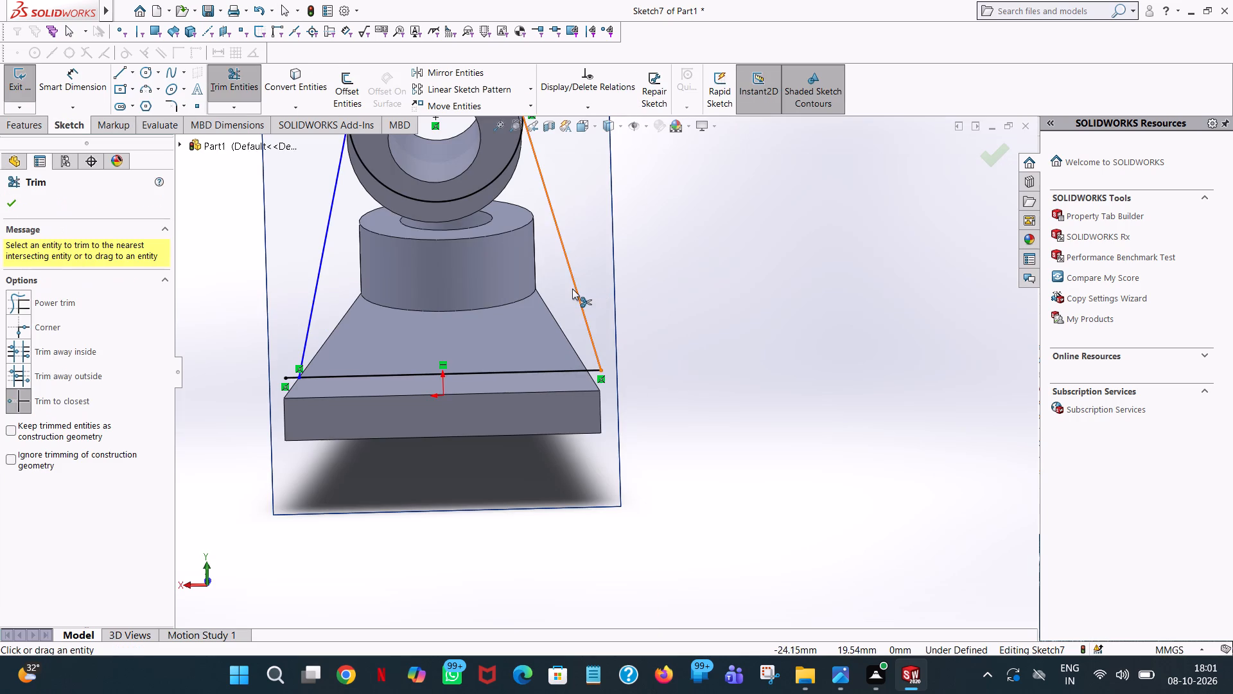
left_click(572, 289)
Sketch a line about 49.6 mm long from the arc's negative X end to where the base line crosses the arm's side edge.
scroll(616, 314, "down", 4, "ctrl")
scroll(577, 310, "up", 9, "ctrl")
scroll(491, 209, "up", 2, "ctrl")
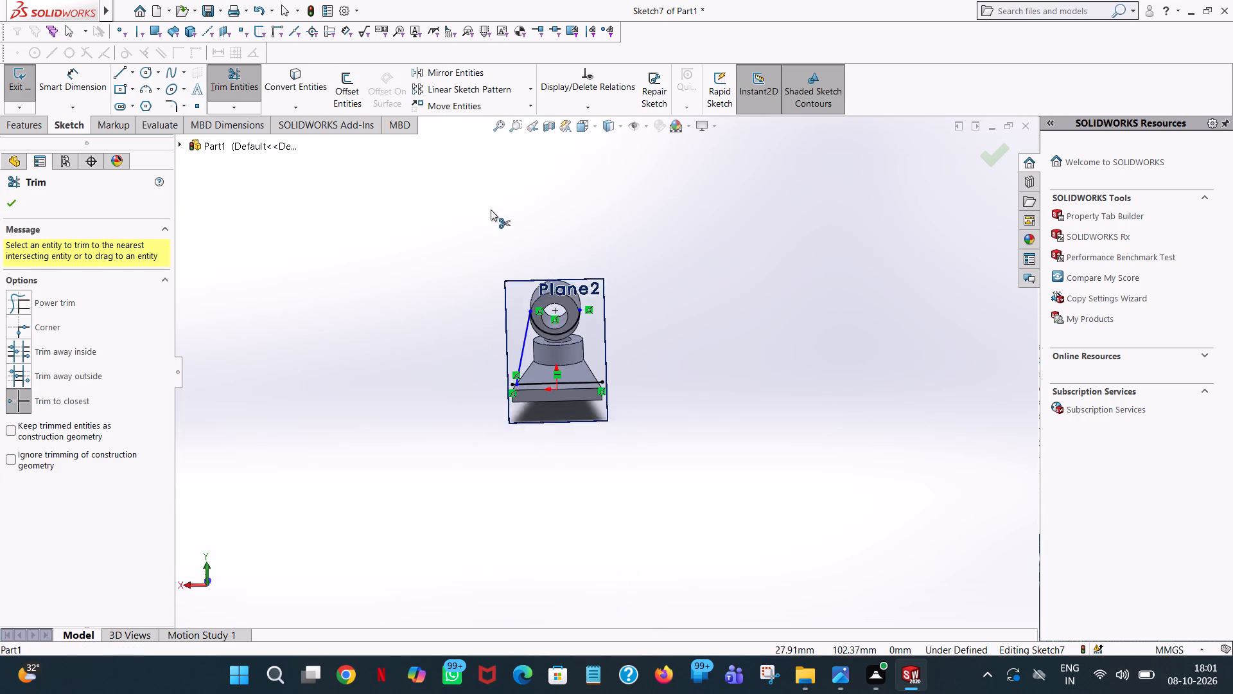
scroll(491, 209, "up", 1, "ctrl")
scroll(613, 345, "down", 14, "ctrl")
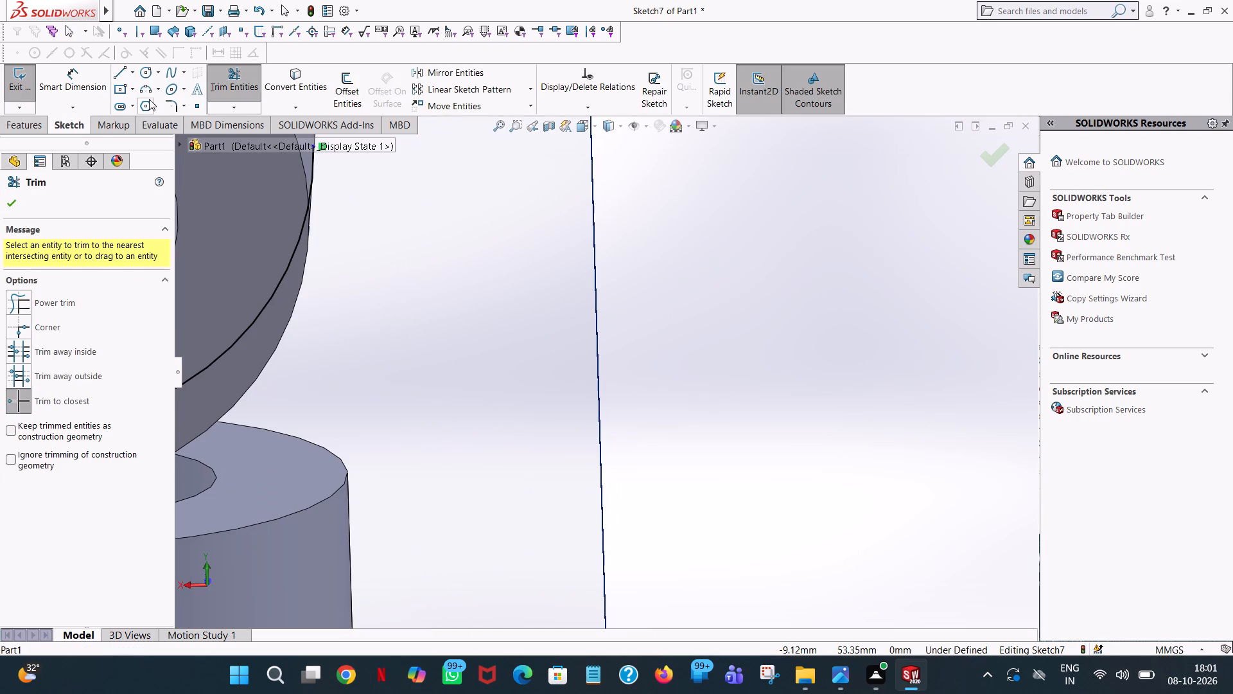
left_click(121, 75)
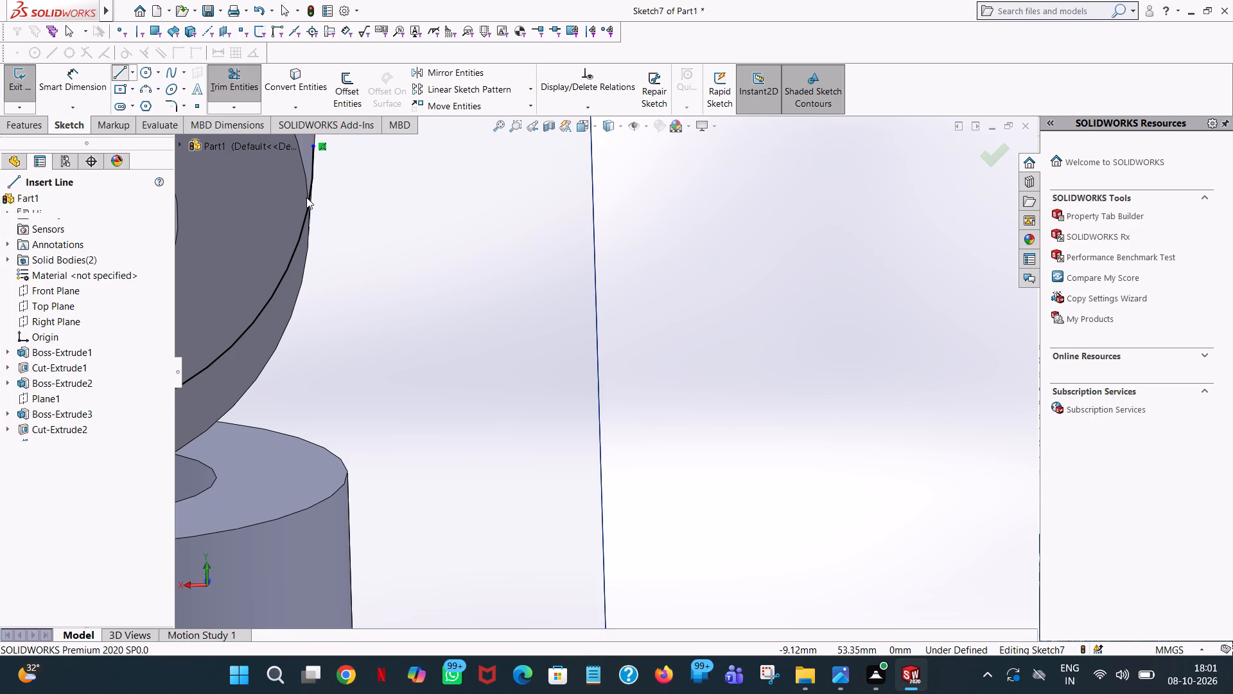
left_click(315, 147)
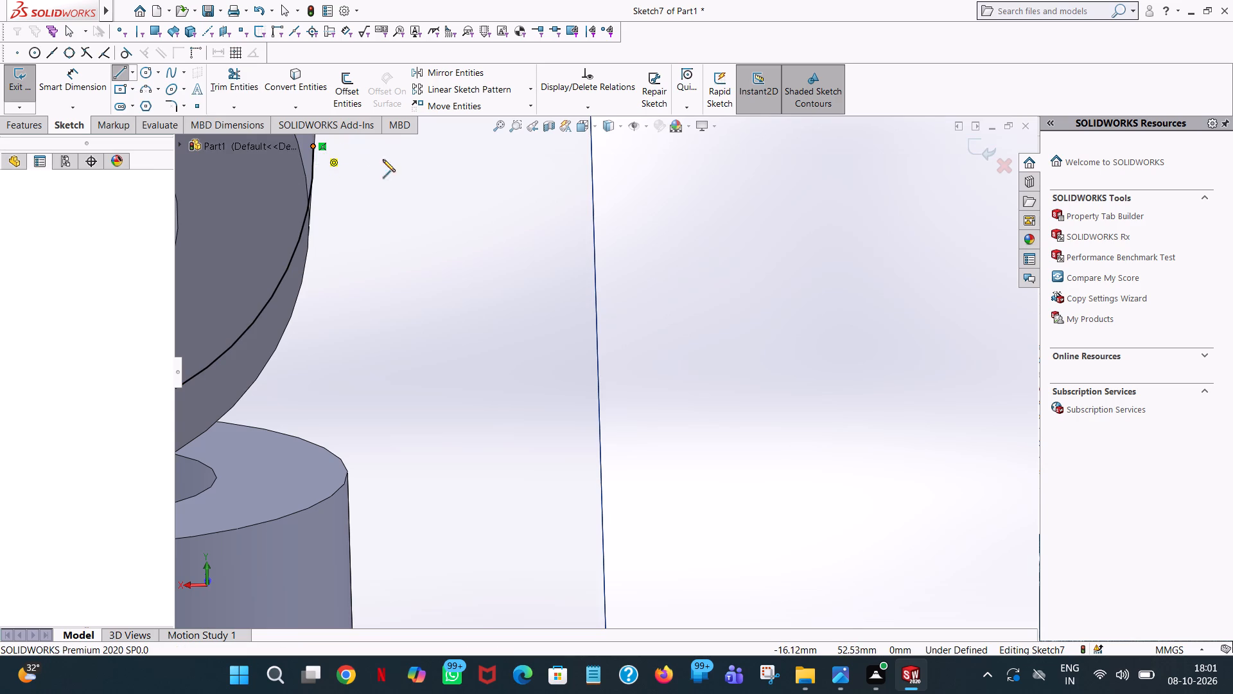
scroll(433, 428, "down", 3, "ctrl")
scroll(437, 434, "up", 9, "ctrl")
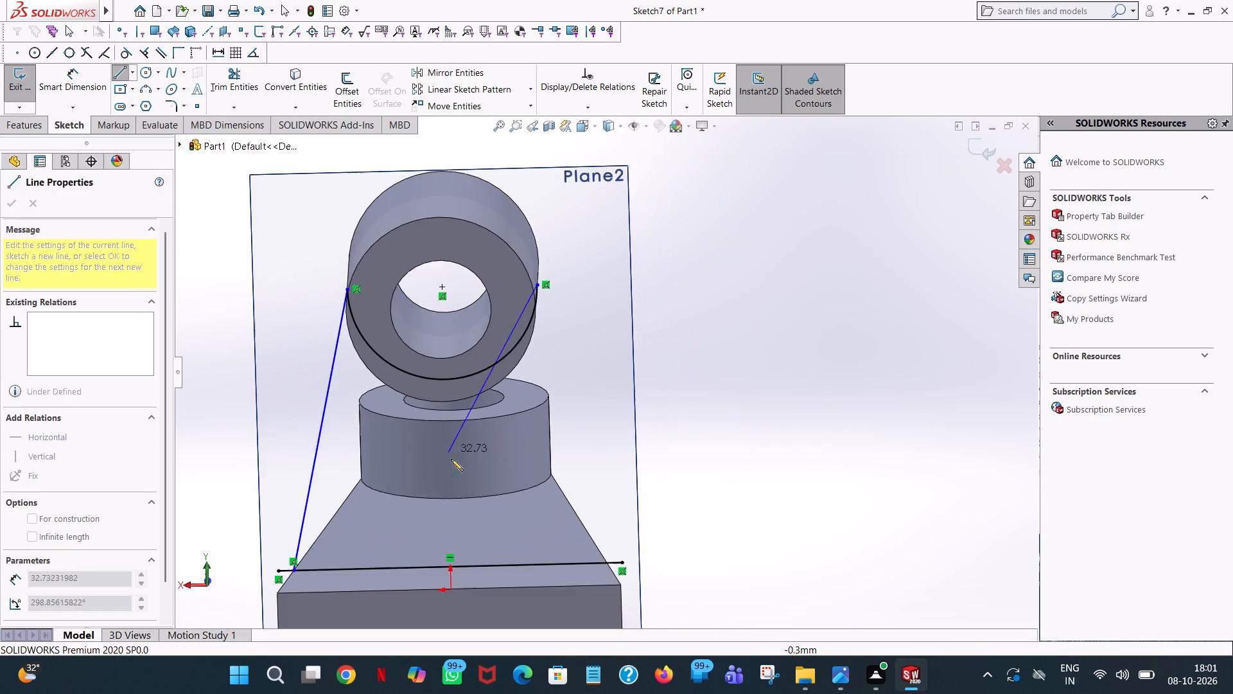
scroll(489, 506, "down", 17, "ctrl")
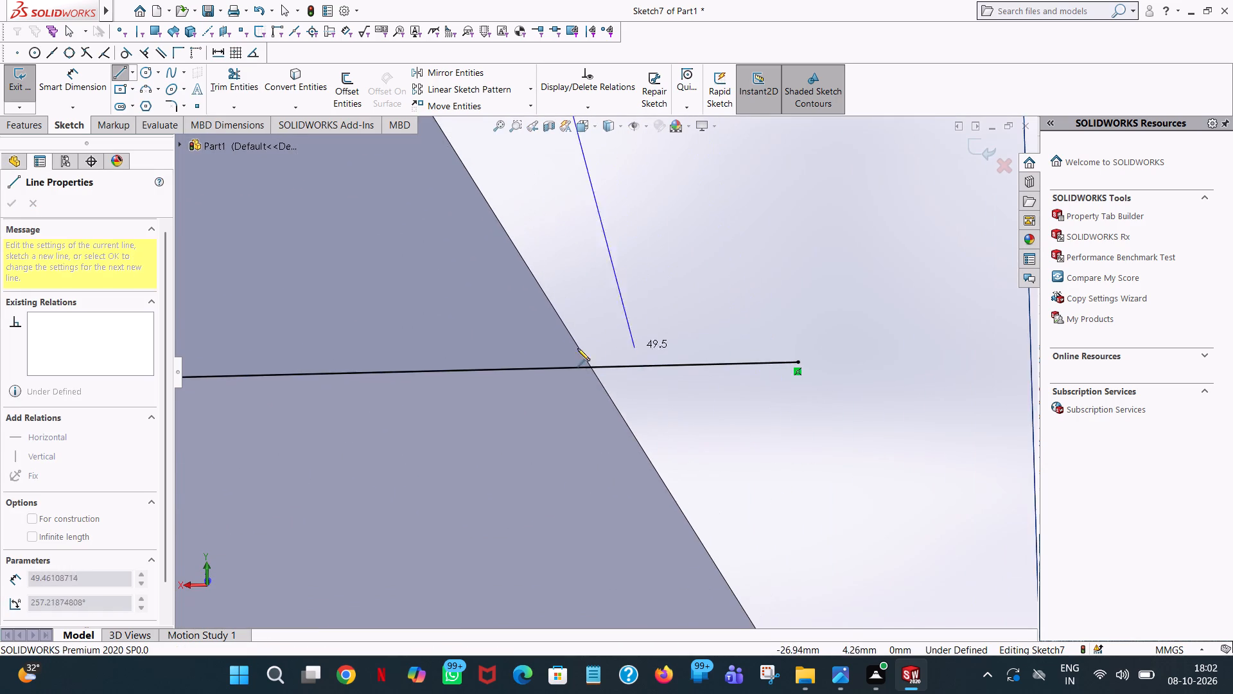
scroll(577, 348, "down", 6, "ctrl")
scroll(632, 434, "down", 7, "ctrl")
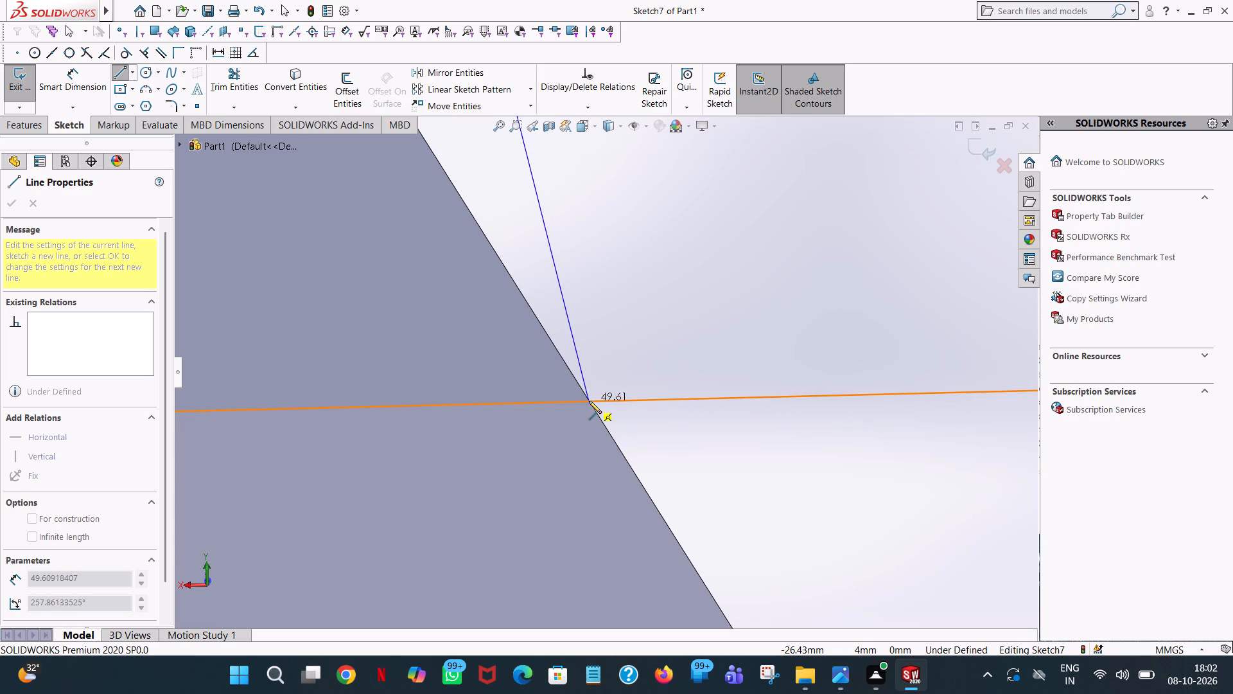
left_click(589, 401)
right_click(589, 401)
left_click(615, 412)
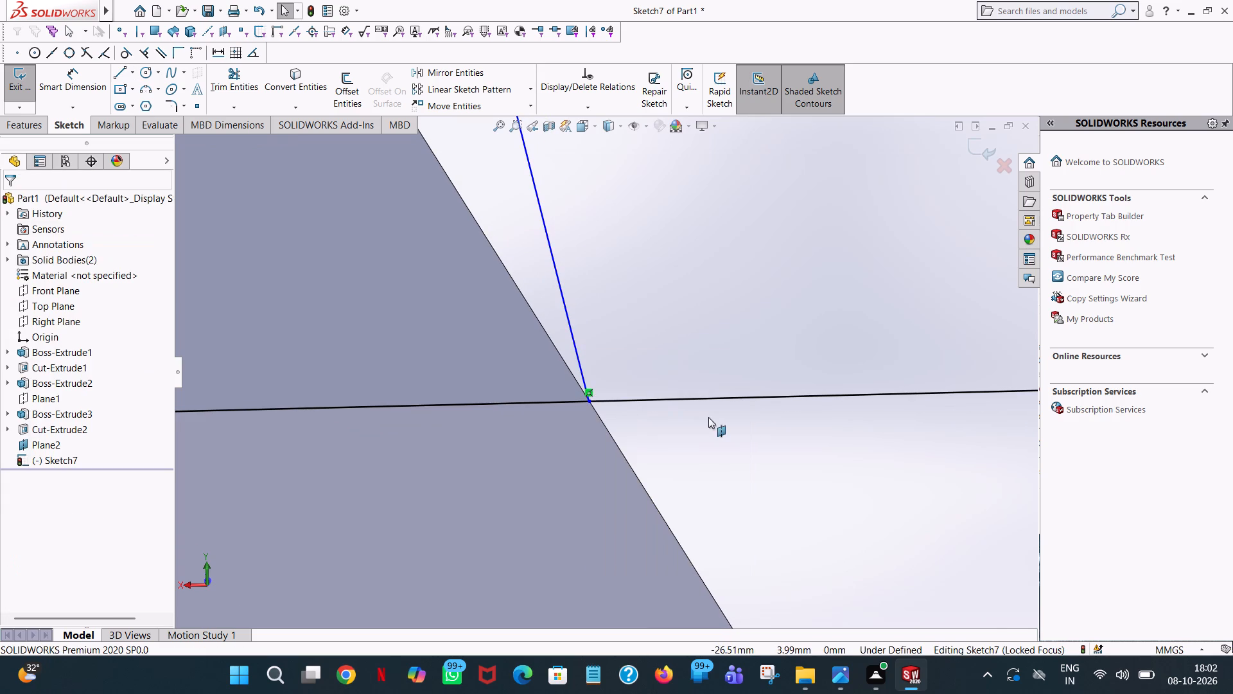
Examine where the new side line meets the base line and the arm's edge on the negative X side.
scroll(709, 418, "down", 1, "ctrl")
scroll(625, 416, "down", 4, "ctrl")
scroll(537, 393, "down", 9, "ctrl")
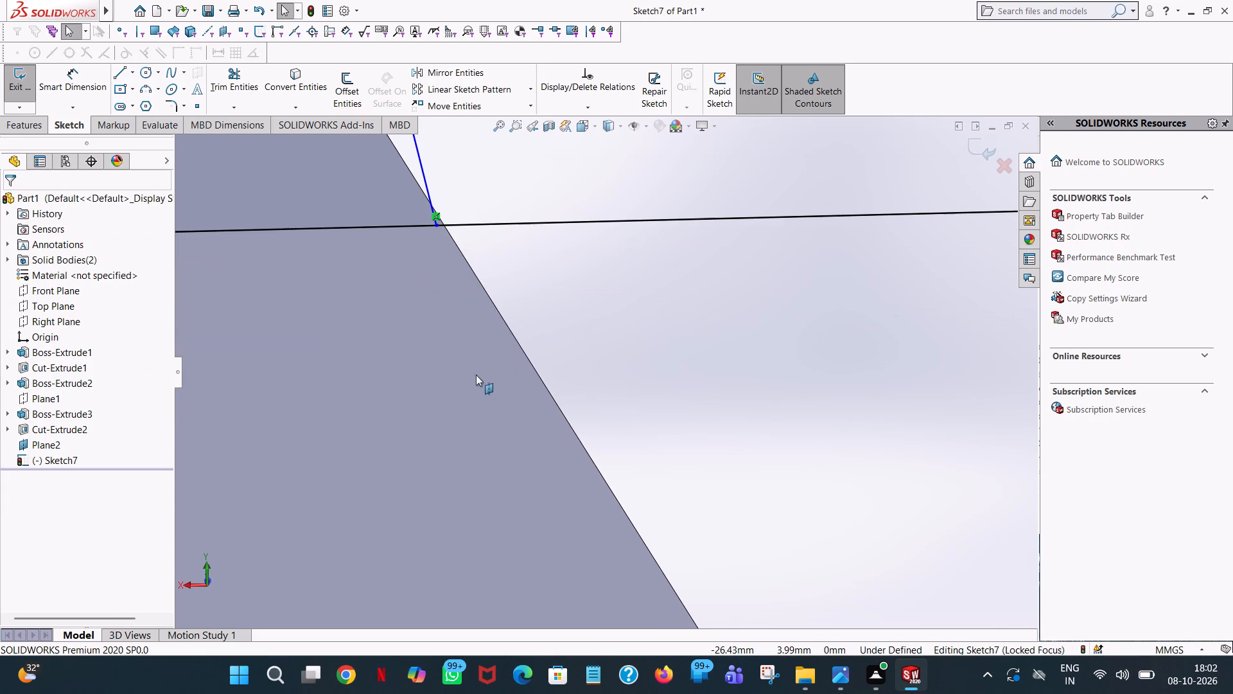
scroll(459, 274, "up", 13, "ctrl")
scroll(629, 296, "up", 6, "ctrl")
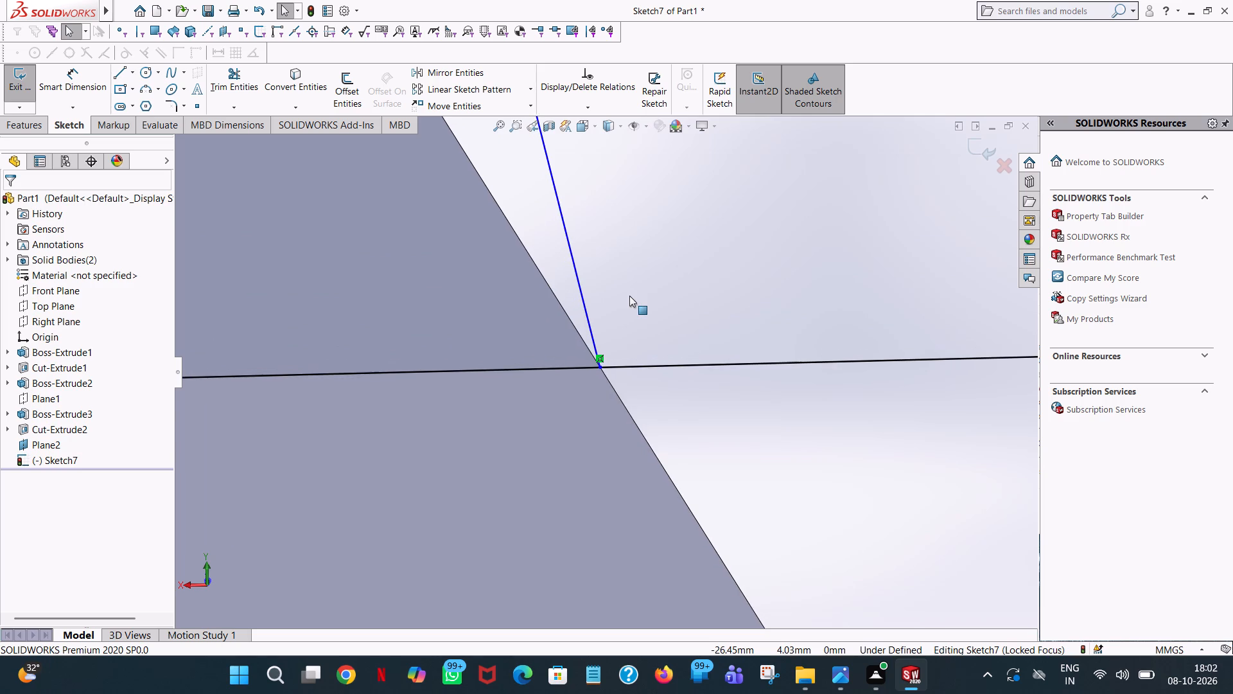
scroll(641, 311, "up", 4, "ctrl")
scroll(643, 314, "down", 1)
scroll(643, 314, "up", 9, "ctrl")
scroll(574, 316, "up", 1, "ctrl")
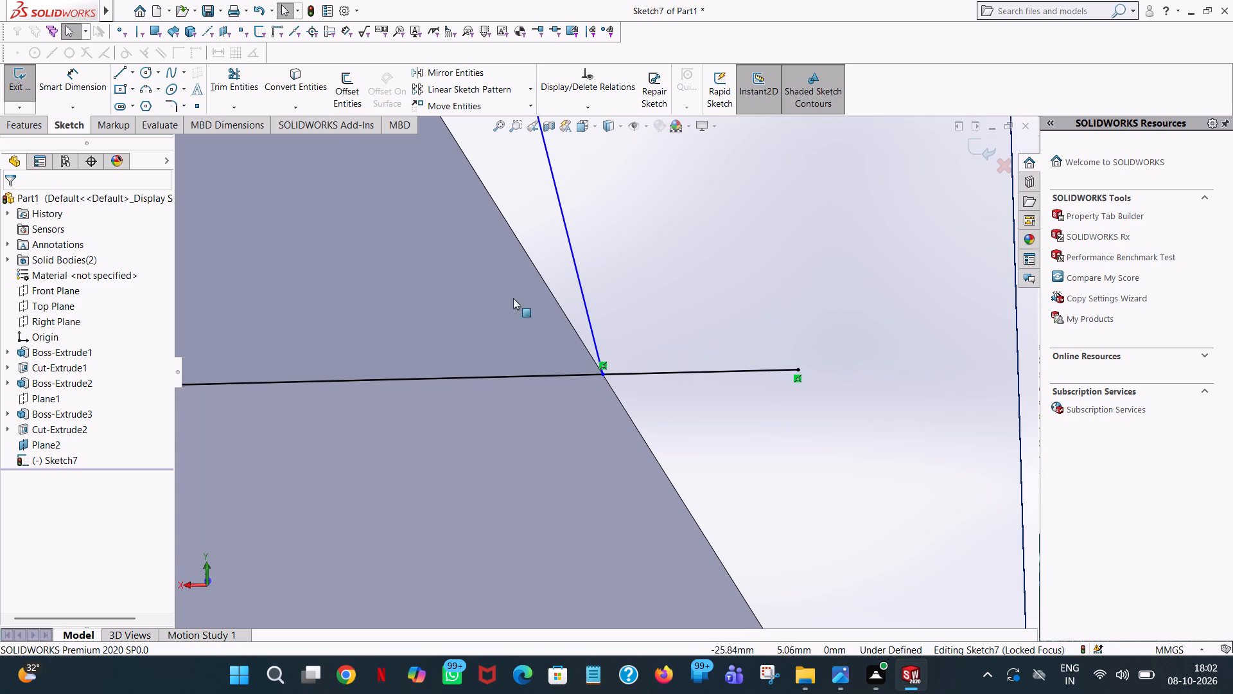
Trim away the base line's overhang beyond the side line on the negative X side.
left_click(238, 91, "ctrl")
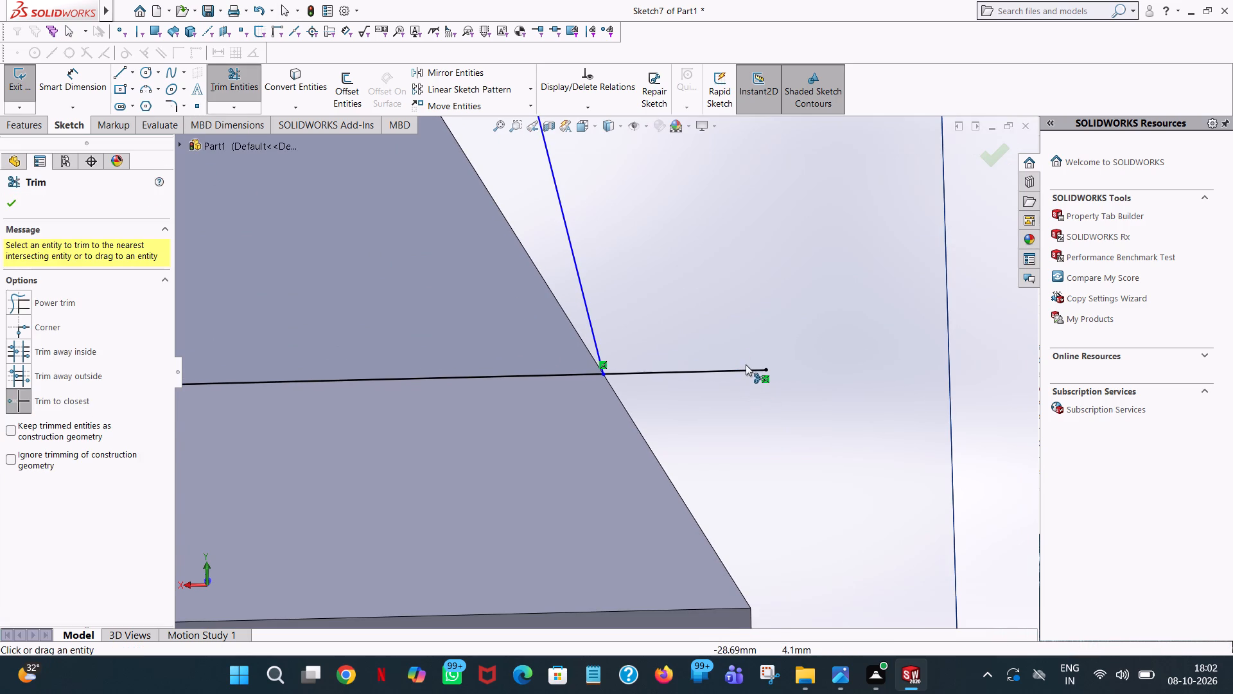
left_click(745, 368, "ctrl")
scroll(501, 425, "down", 5, "ctrl")
scroll(482, 415, "up", 16, "ctrl")
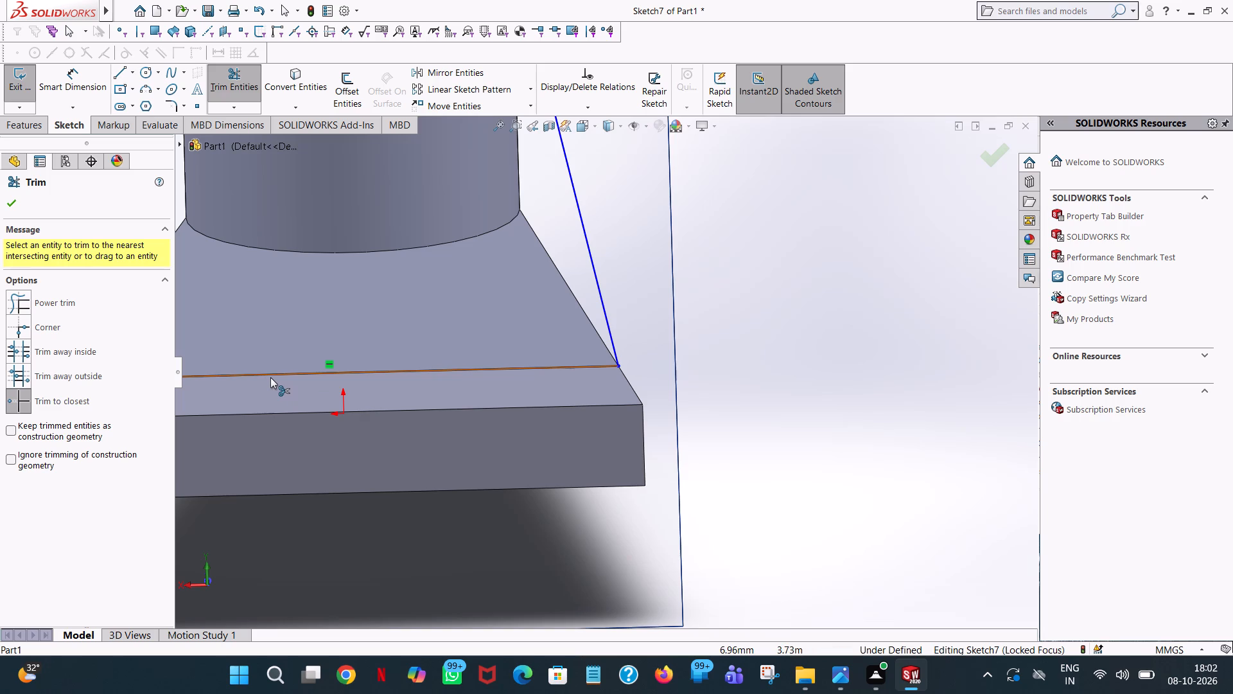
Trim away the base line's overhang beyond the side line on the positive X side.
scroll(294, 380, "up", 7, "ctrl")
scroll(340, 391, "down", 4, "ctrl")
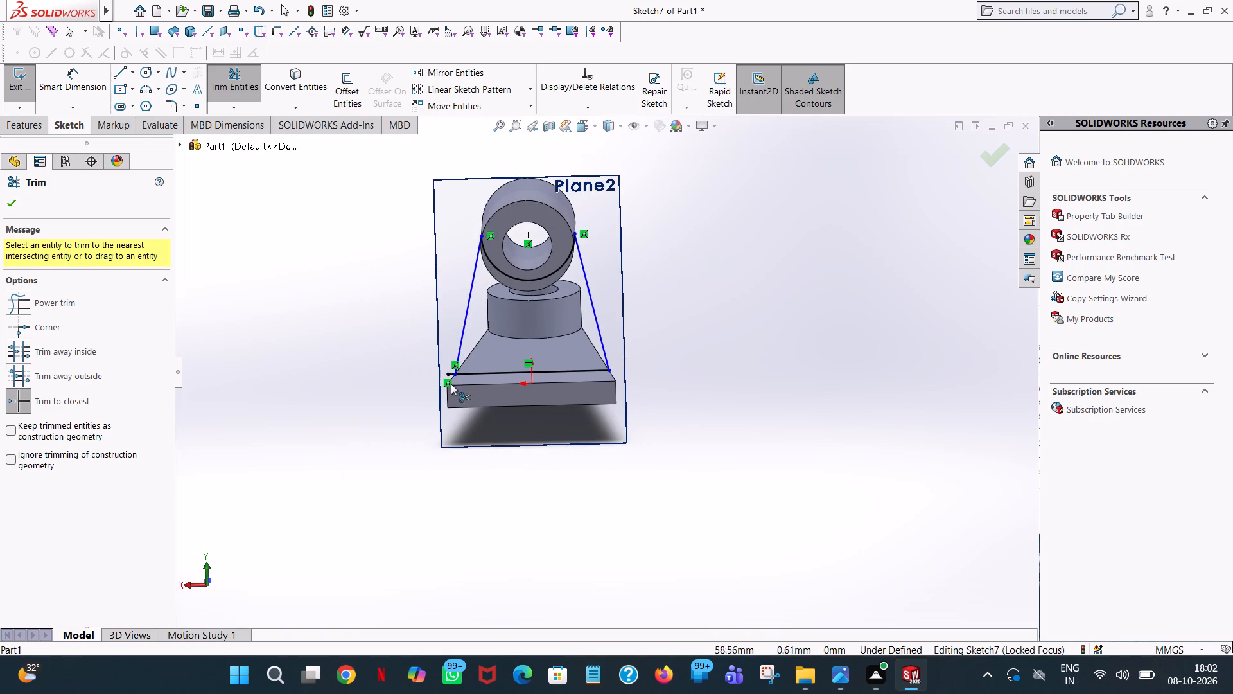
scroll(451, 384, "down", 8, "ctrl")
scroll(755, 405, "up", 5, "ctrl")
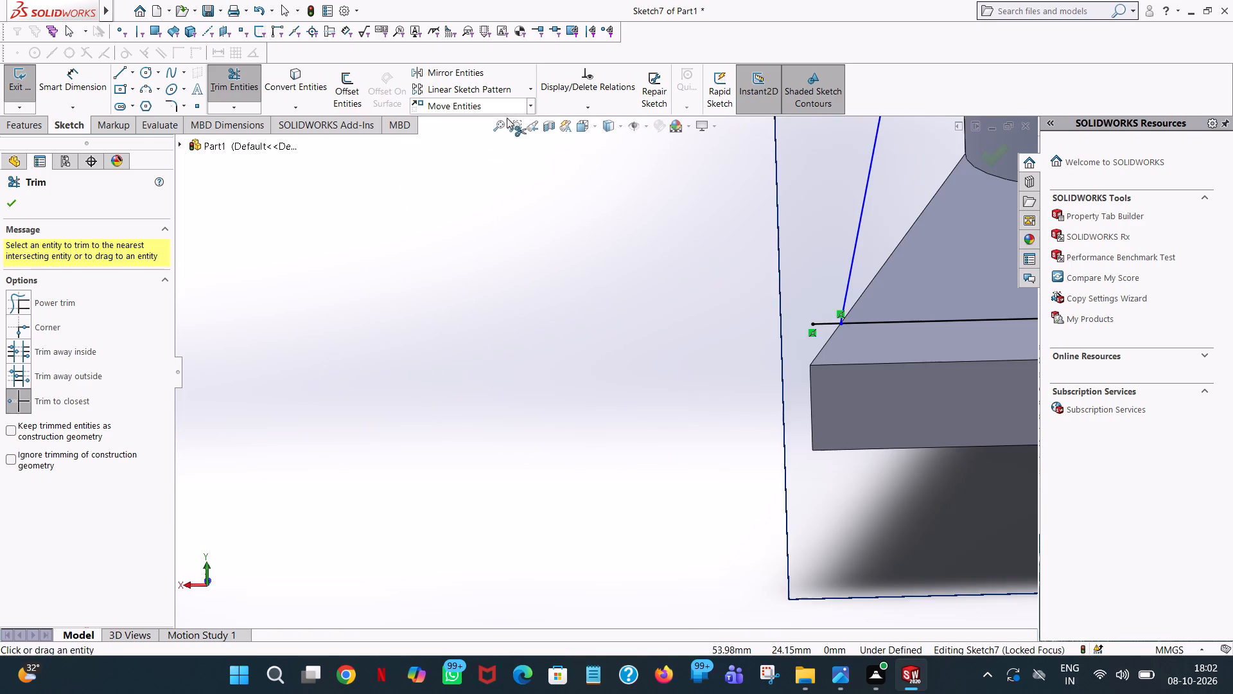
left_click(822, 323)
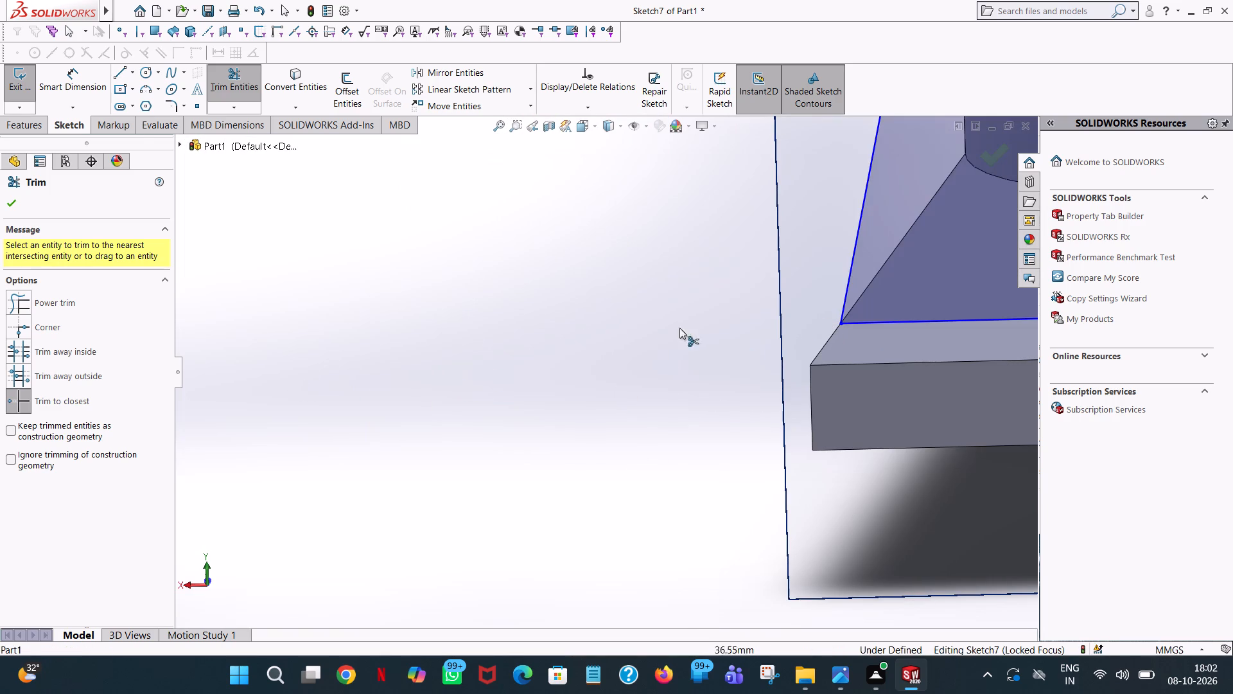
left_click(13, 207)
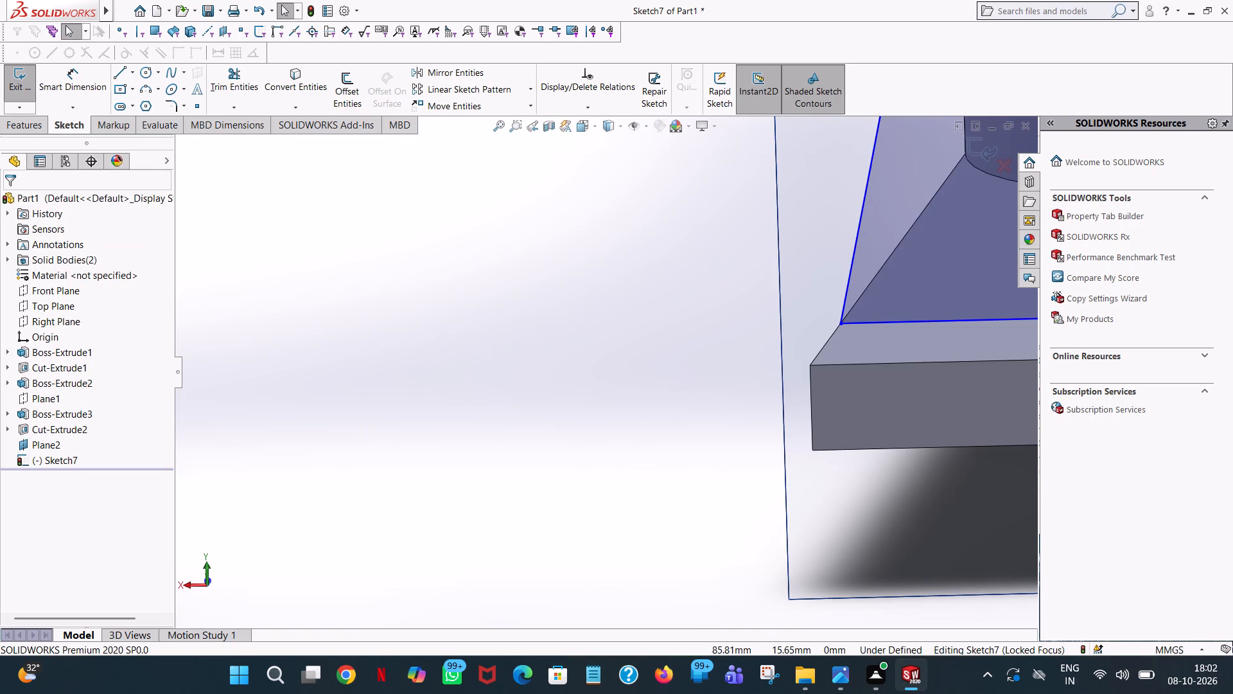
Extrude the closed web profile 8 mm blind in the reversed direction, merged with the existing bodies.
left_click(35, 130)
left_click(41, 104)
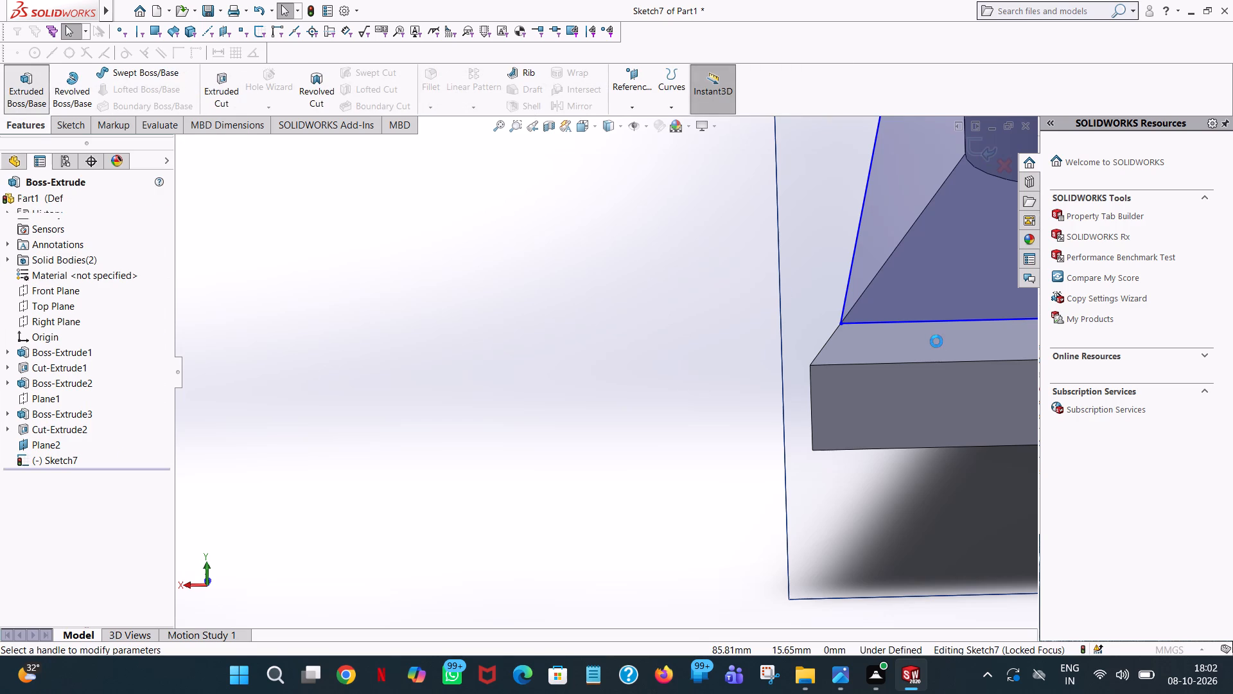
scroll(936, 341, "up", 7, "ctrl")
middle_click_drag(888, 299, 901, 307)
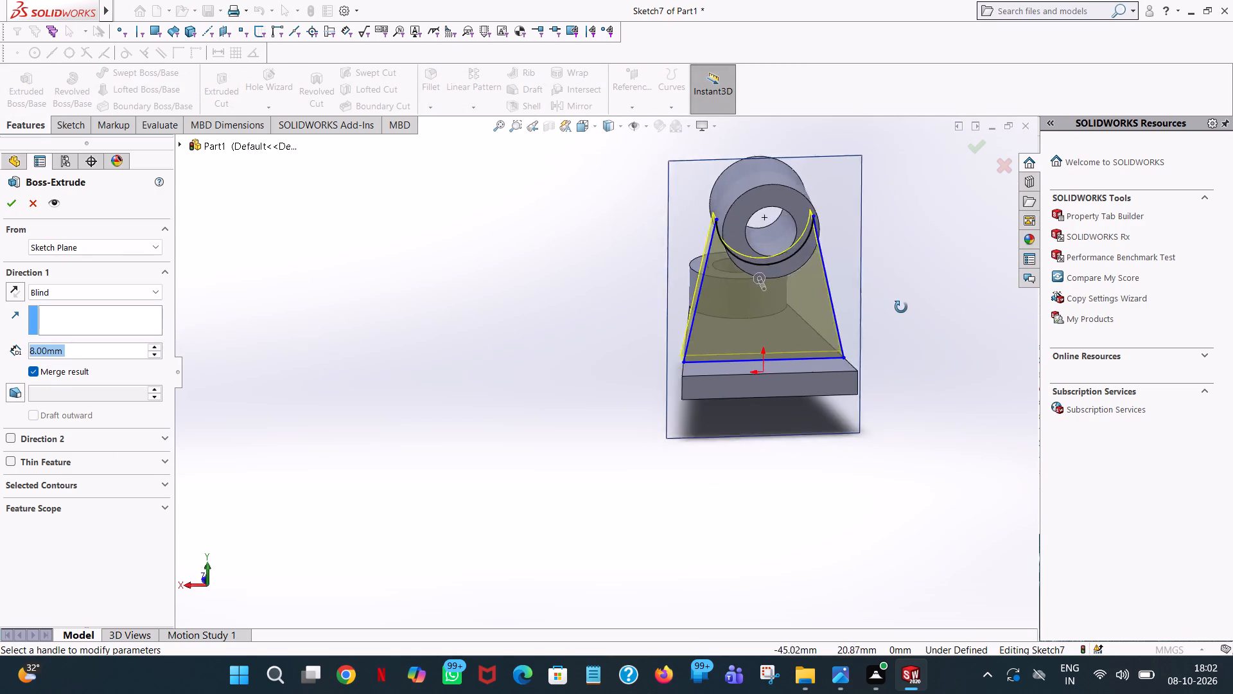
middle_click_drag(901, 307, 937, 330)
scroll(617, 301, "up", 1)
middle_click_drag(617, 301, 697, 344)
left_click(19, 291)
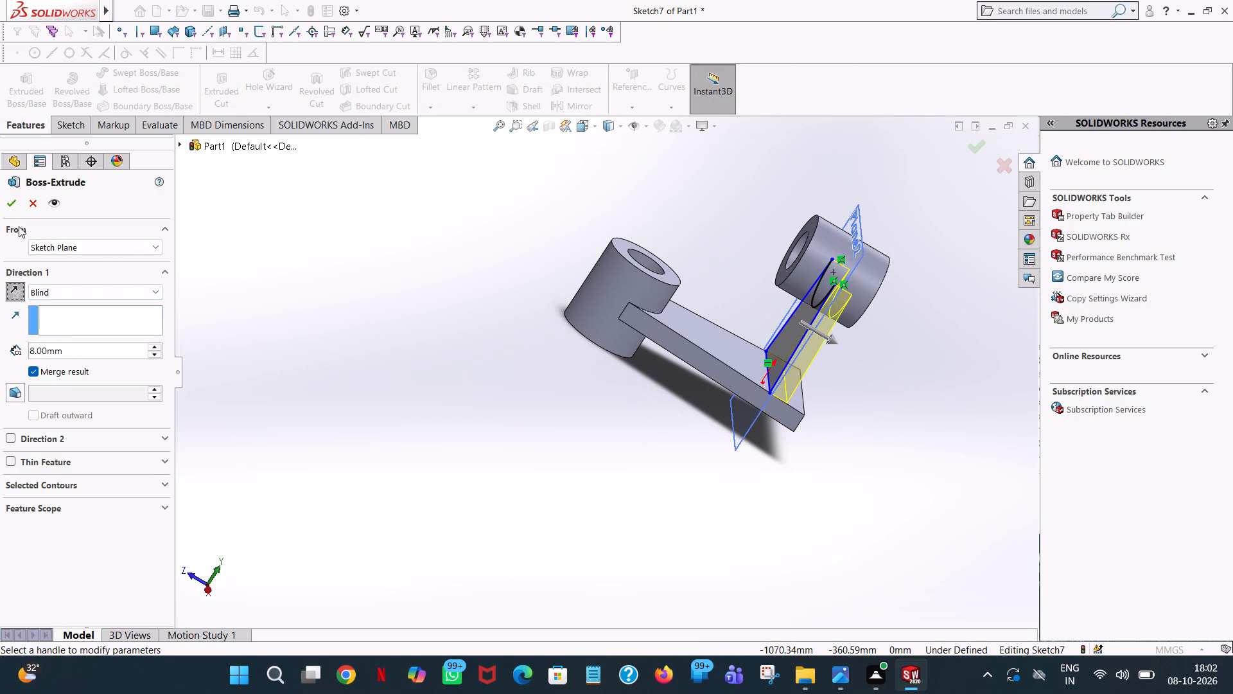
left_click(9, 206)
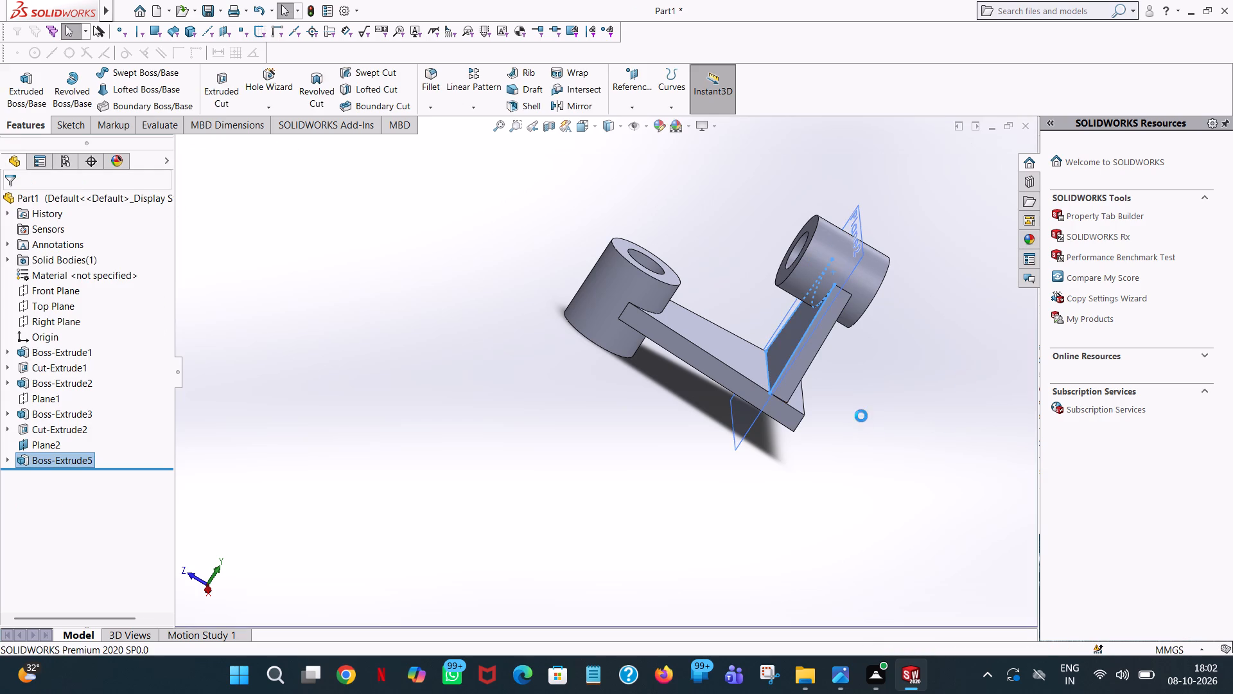
Examine how the extruded web's lower corners and slanted sides meet the arm's edges on both sides.
middle_click_drag(861, 416, 749, 341)
scroll(717, 352, "down", 6, "ctrl")
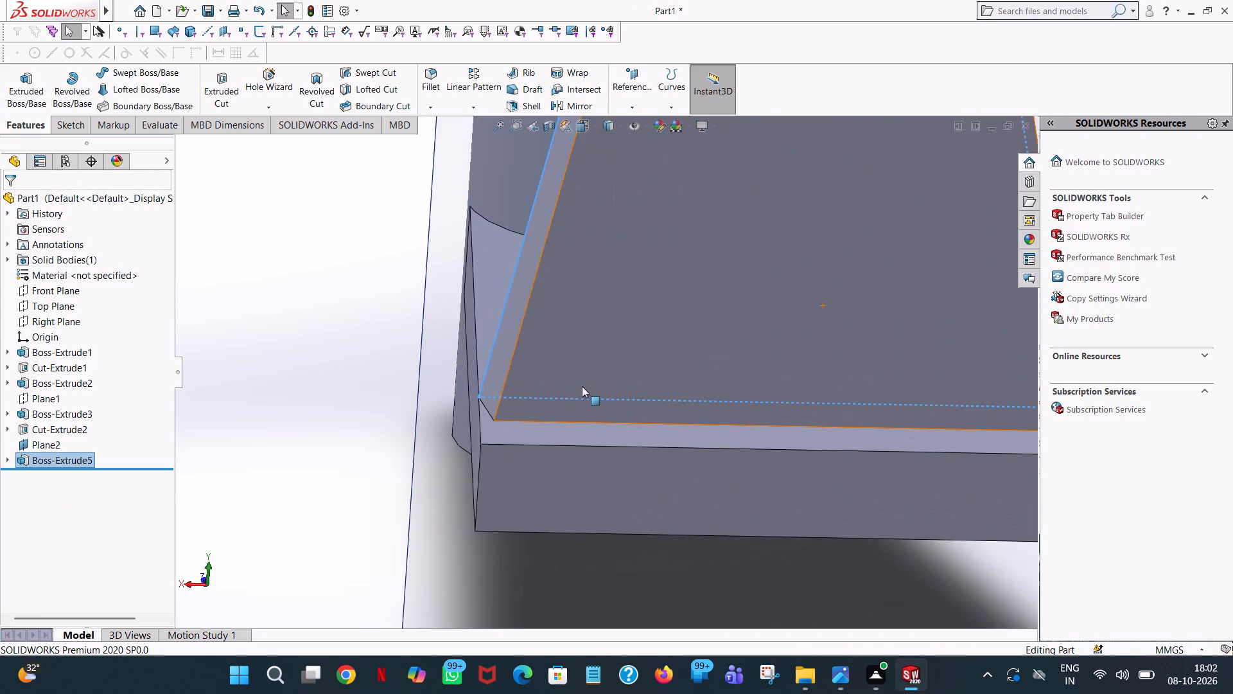
scroll(582, 386, "down", 9, "ctrl")
scroll(534, 420, "down", 3, "ctrl")
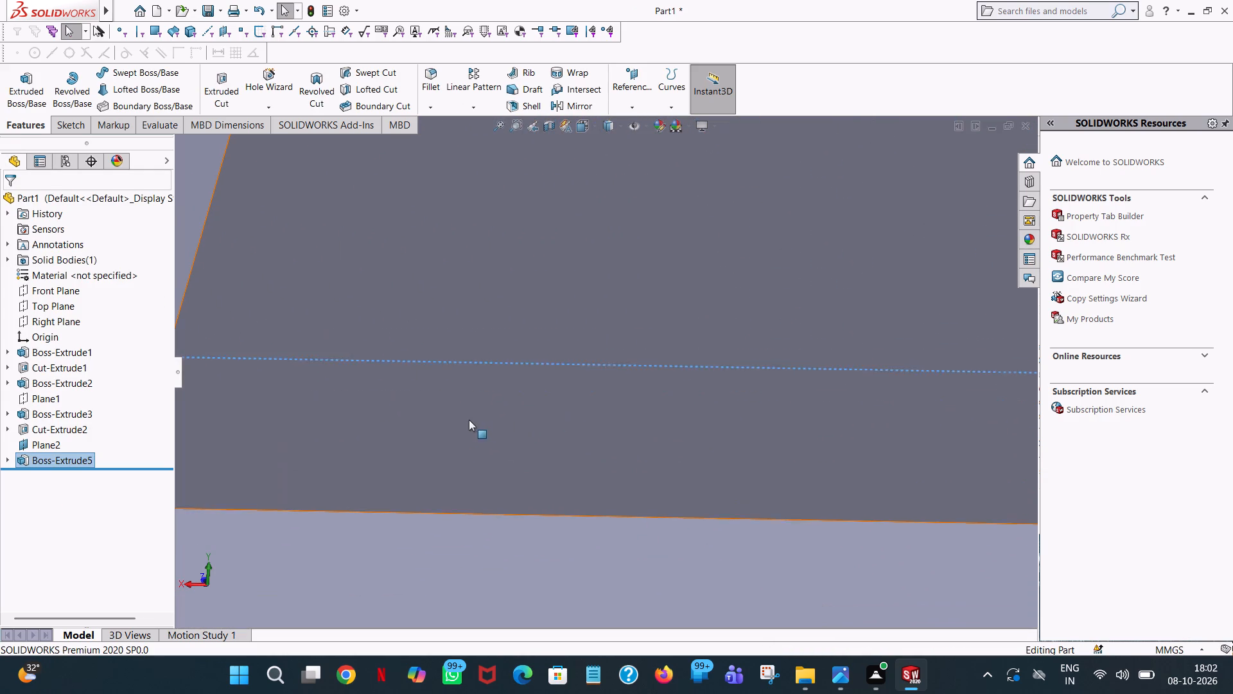
scroll(469, 420, "down", 3, "ctrl")
scroll(482, 416, "up", 9, "ctrl")
scroll(514, 409, "down", 8, "ctrl")
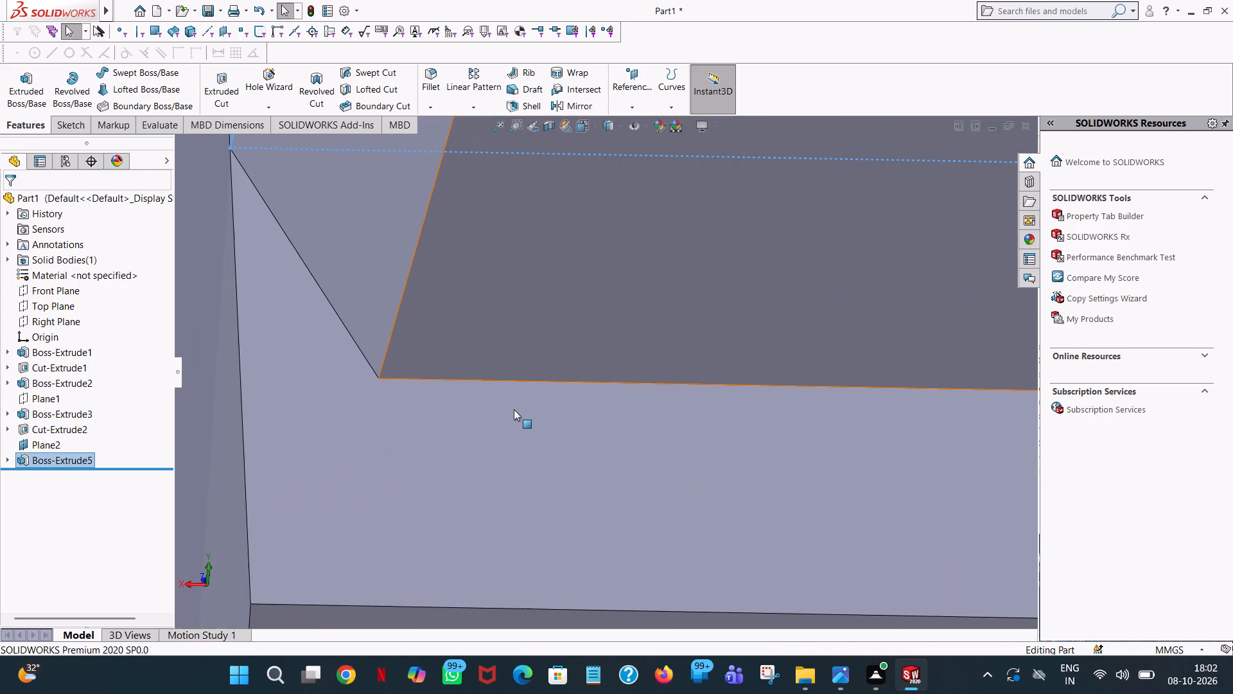
scroll(514, 409, "down", 1, "ctrl")
scroll(491, 402, "up", 11, "ctrl")
scroll(801, 366, "up", 2, "ctrl")
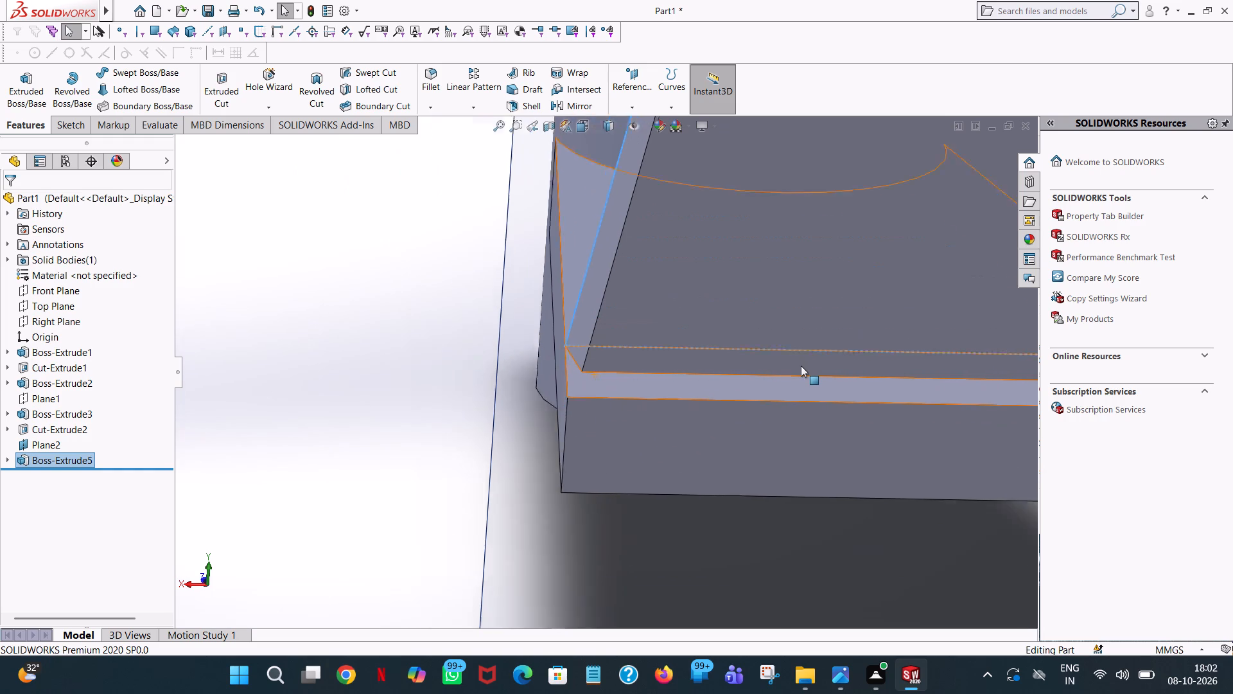
scroll(801, 366, "up", 10, "ctrl")
scroll(776, 371, "down", 2, "ctrl")
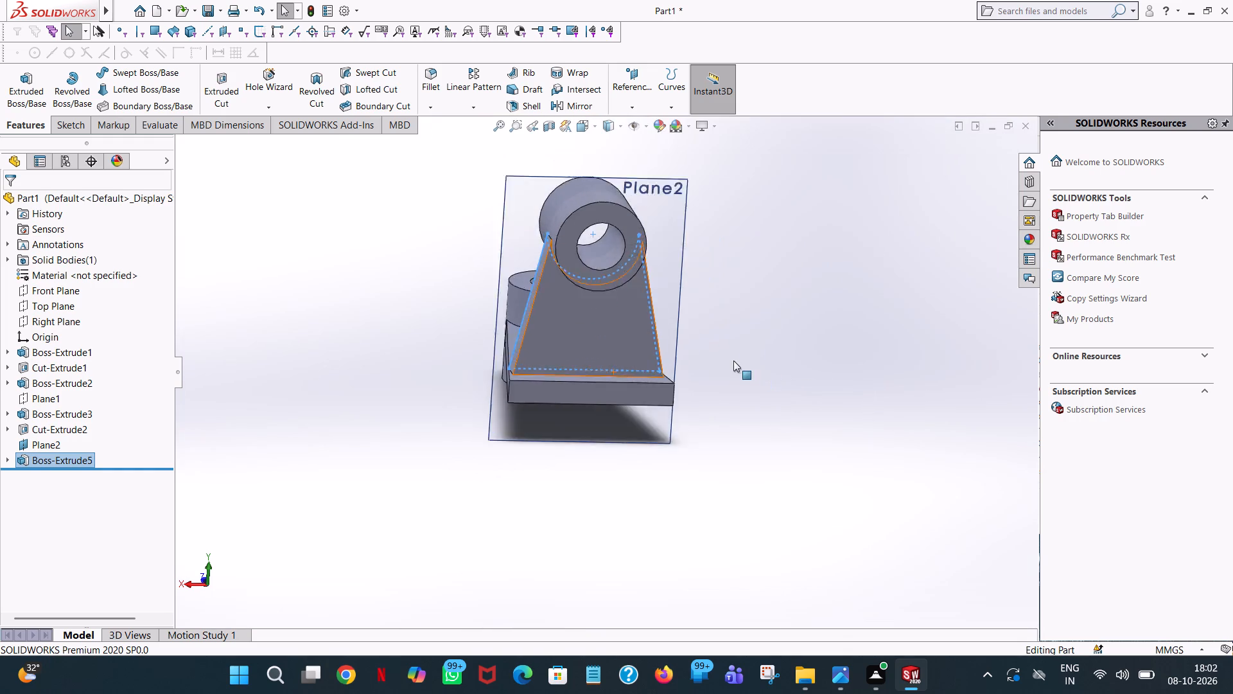
scroll(733, 360, "down", 7, "ctrl")
middle_click_drag(579, 358, 546, 359)
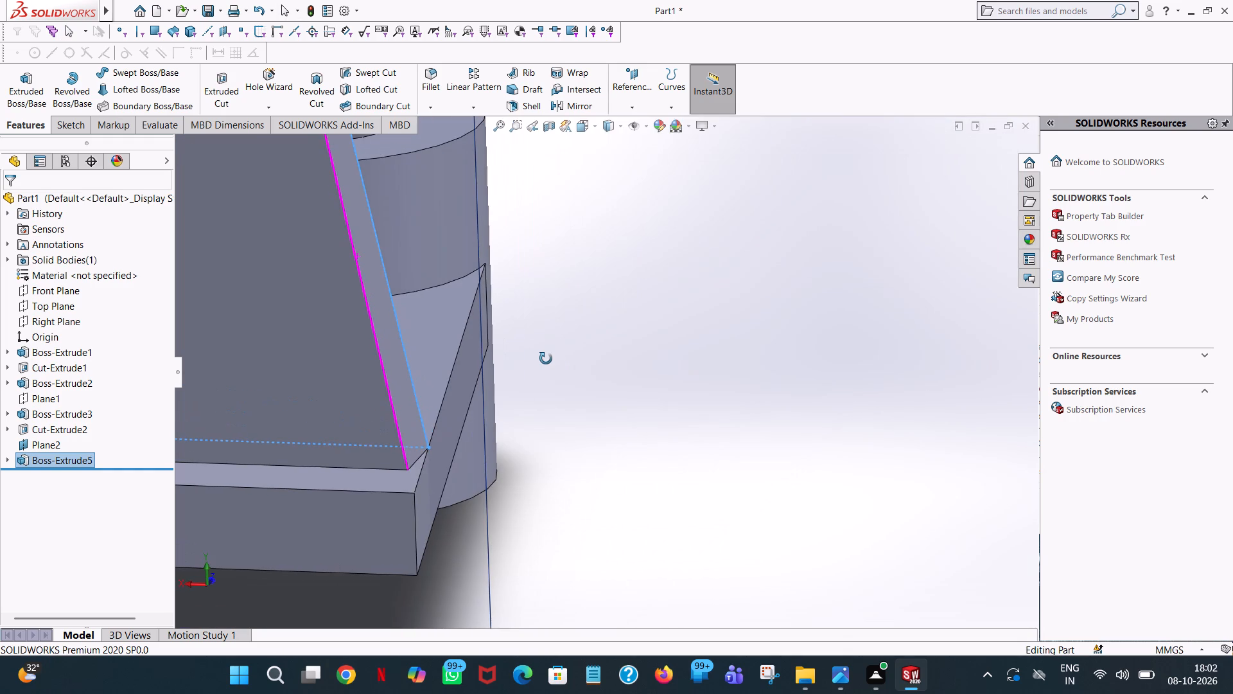
middle_click_drag(546, 359, 562, 350)
middle_click(562, 350)
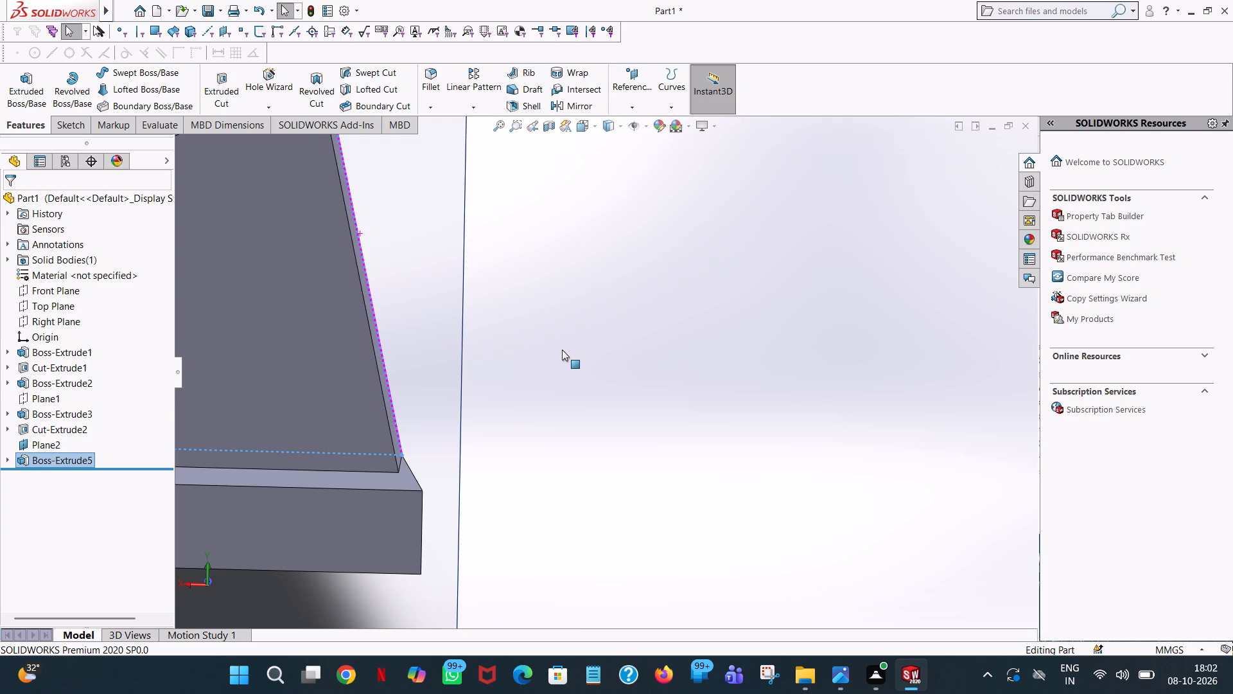
middle_click(562, 350)
left_click_drag(331, 107, 387, 132)
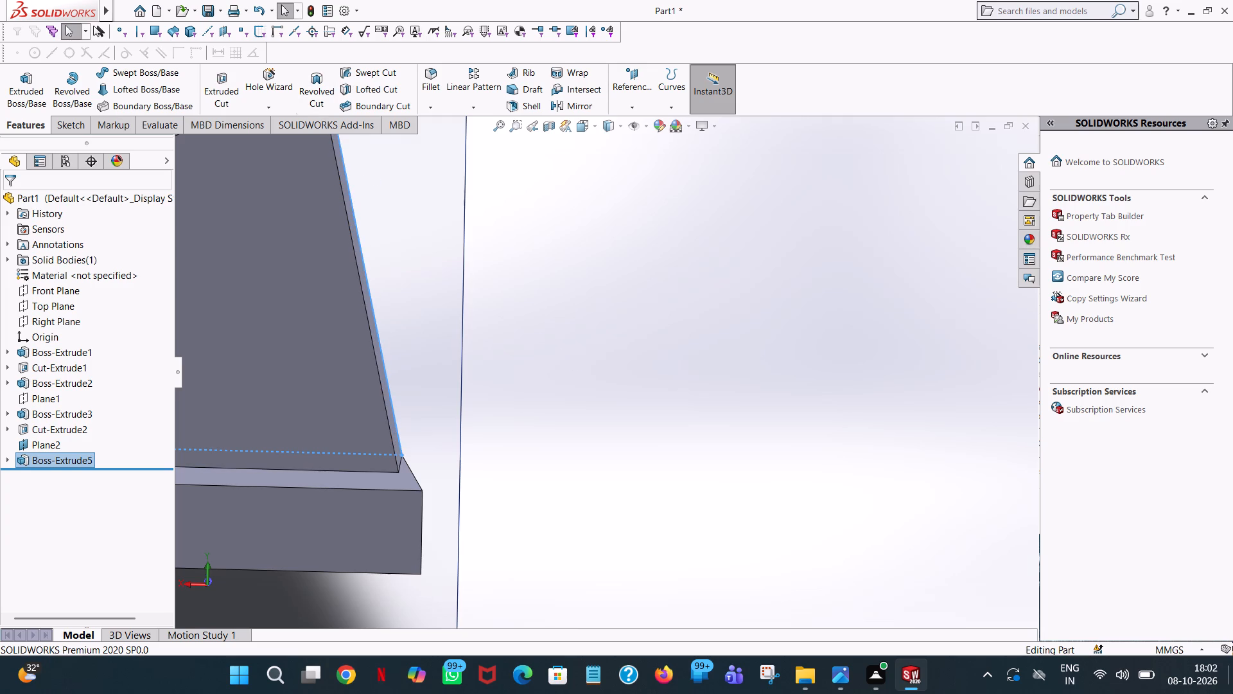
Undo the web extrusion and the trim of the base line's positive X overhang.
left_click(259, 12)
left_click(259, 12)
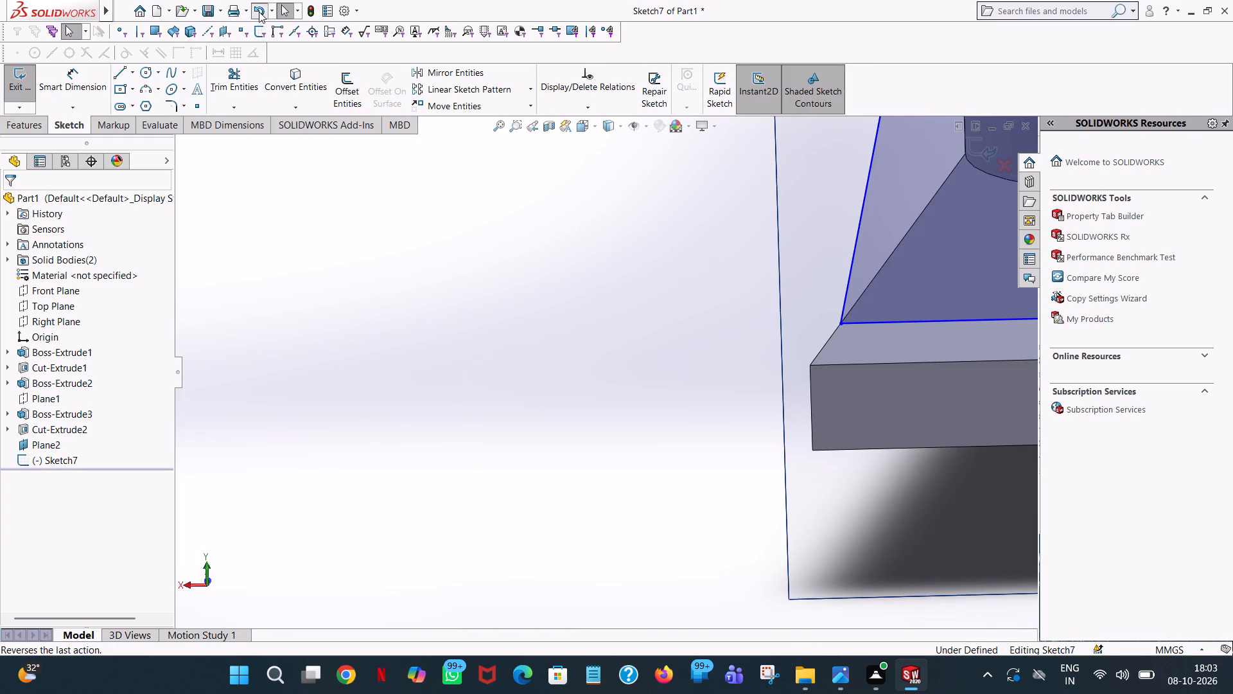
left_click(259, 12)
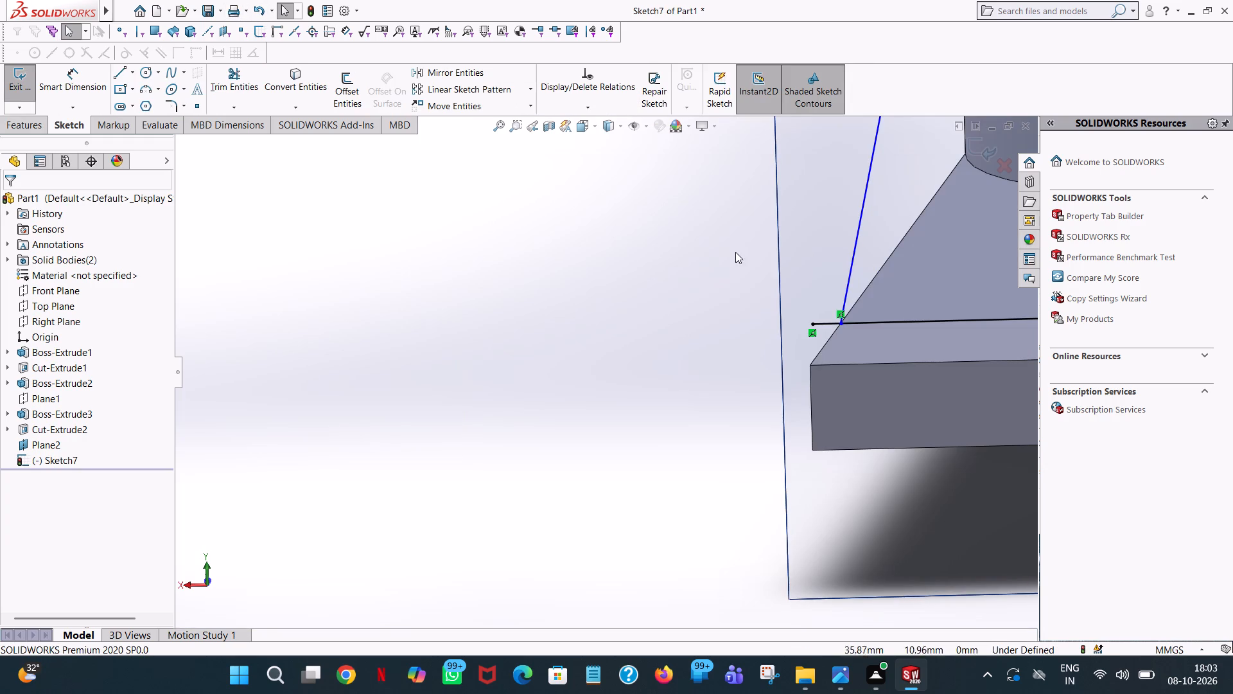
Trim away both slanted side lines of the web profile, leaving the boss arc and the base line.
scroll(922, 306, "down", 6, "ctrl")
scroll(922, 307, "up", 11, "ctrl")
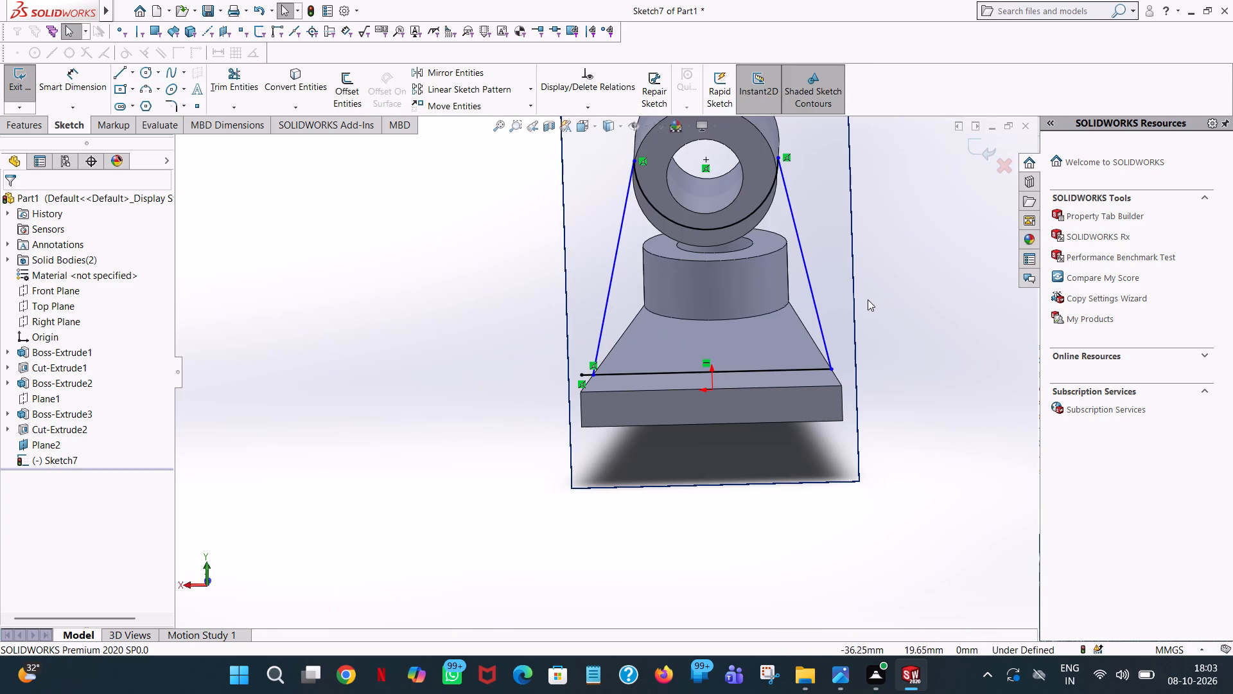
key("space")
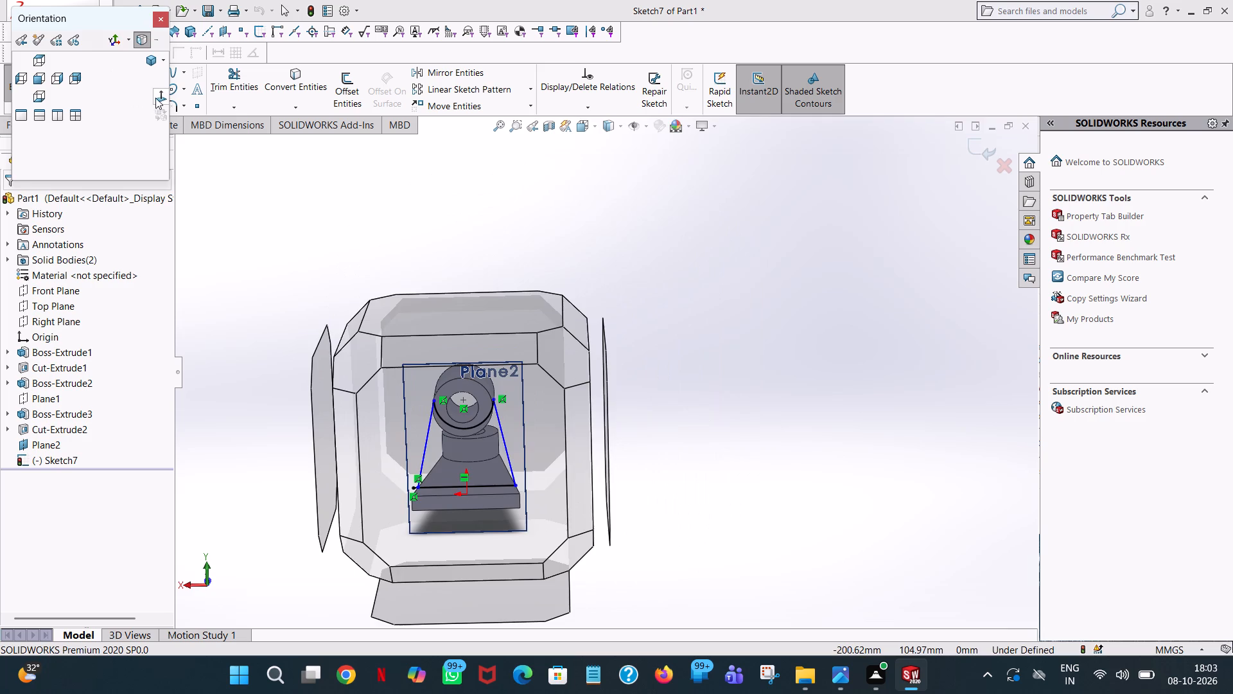
left_click(157, 98)
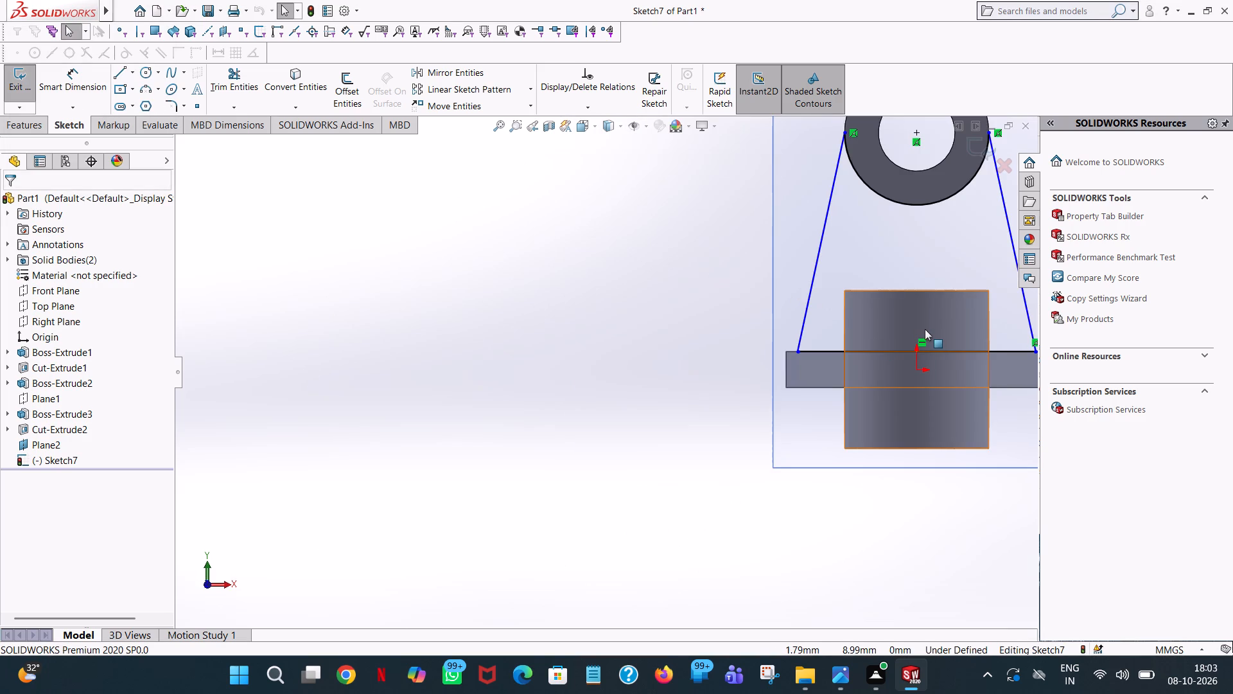
scroll(925, 329, "up", 2, "ctrl")
middle_click_drag(923, 332, 835, 377, "ctrl")
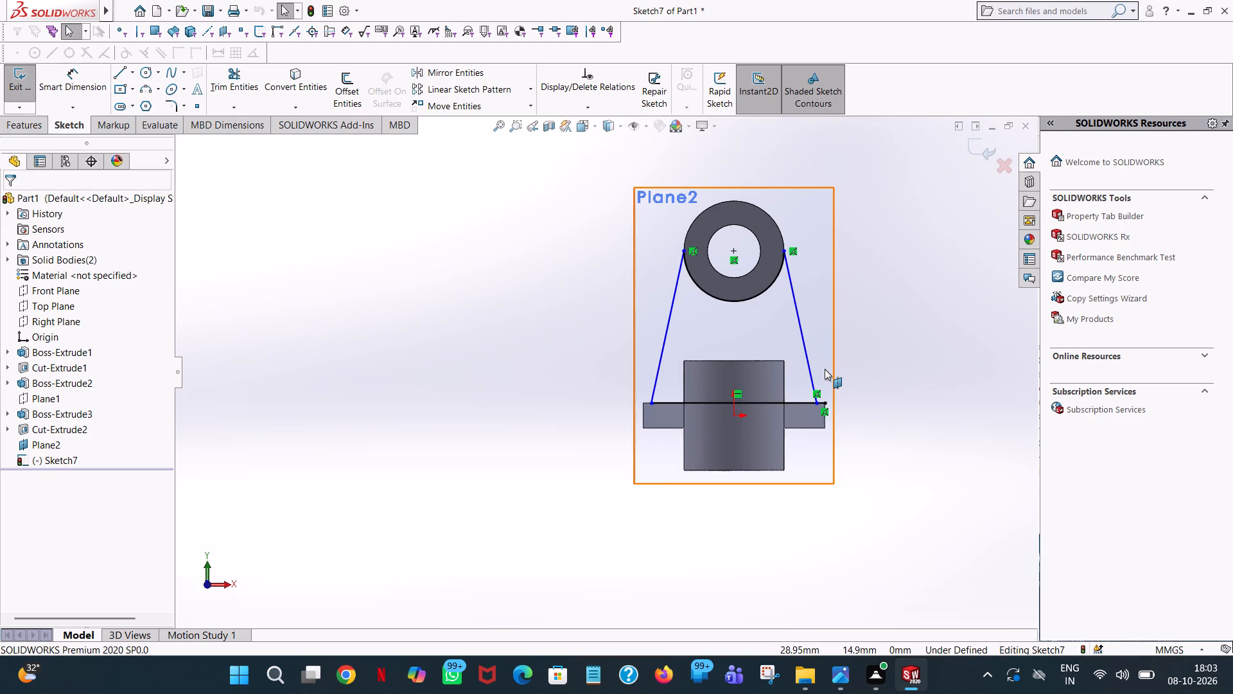
scroll(825, 369, "down", 5, "ctrl")
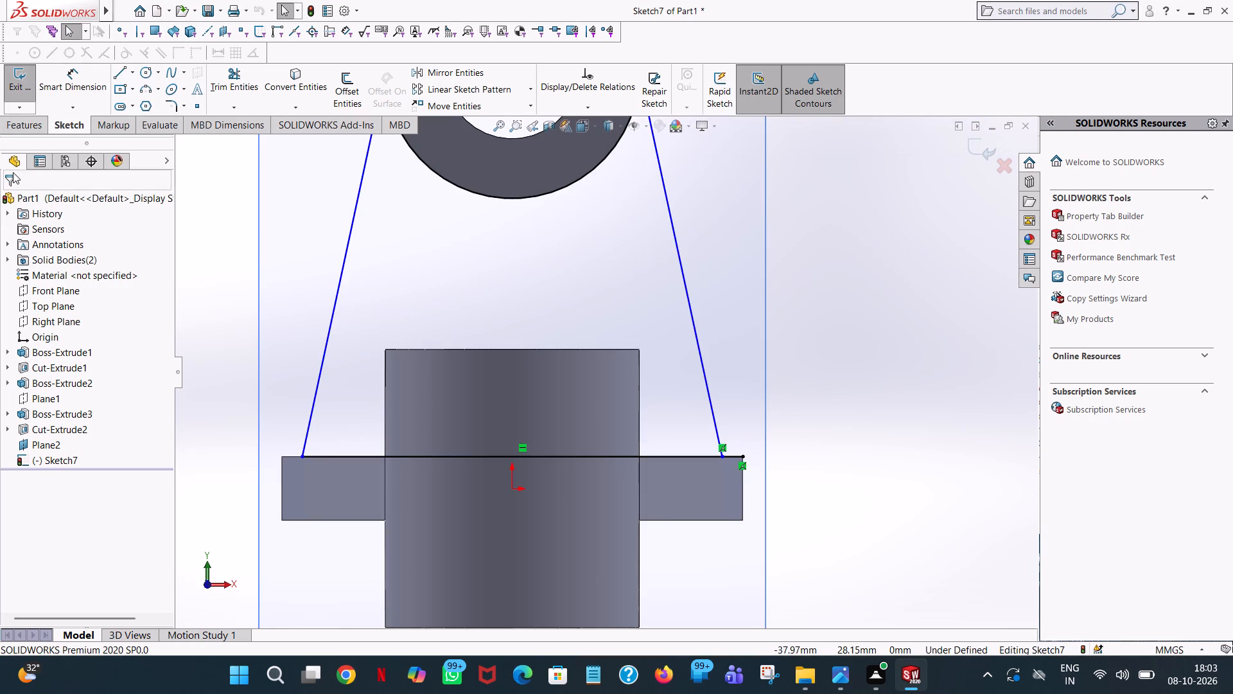
left_click(226, 76)
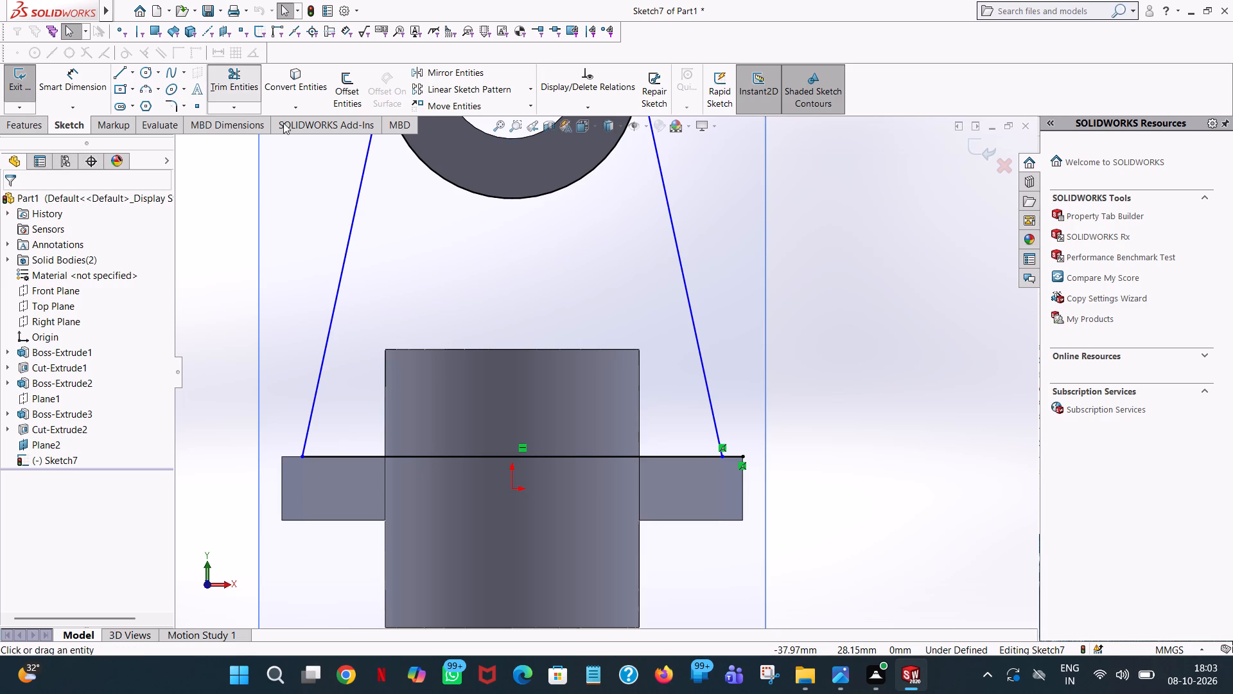
left_click(351, 218)
scroll(362, 208, "up", 1)
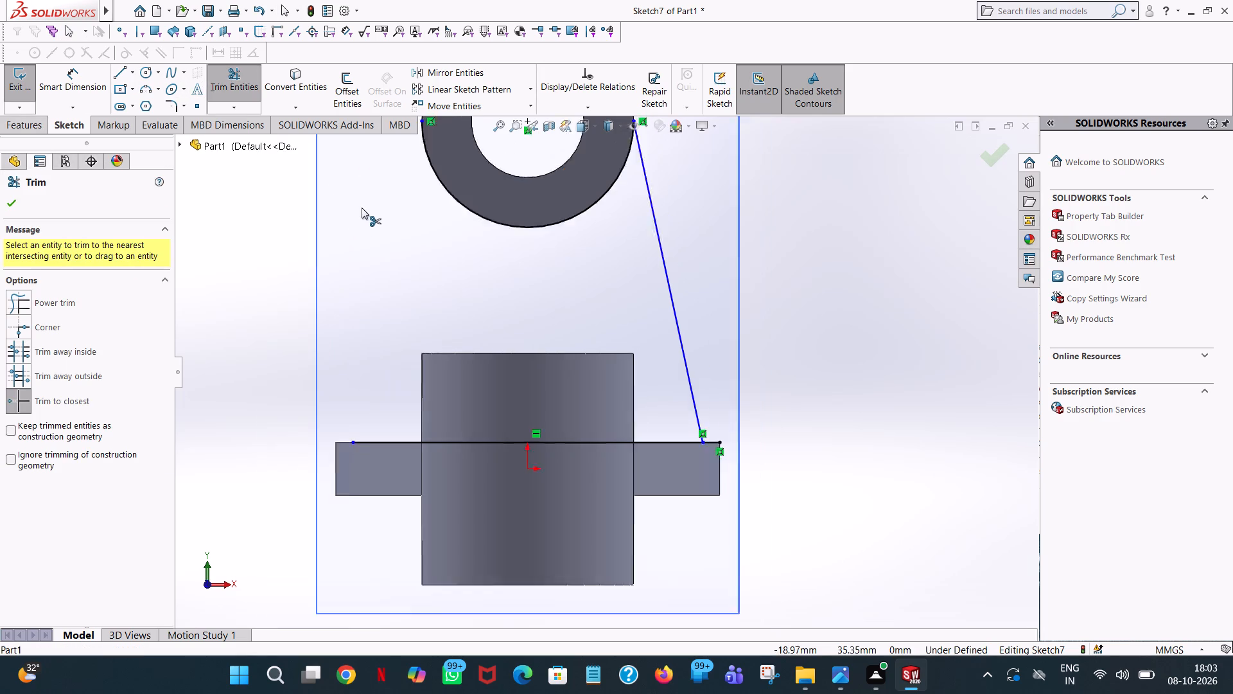
scroll(362, 208, "up", 2)
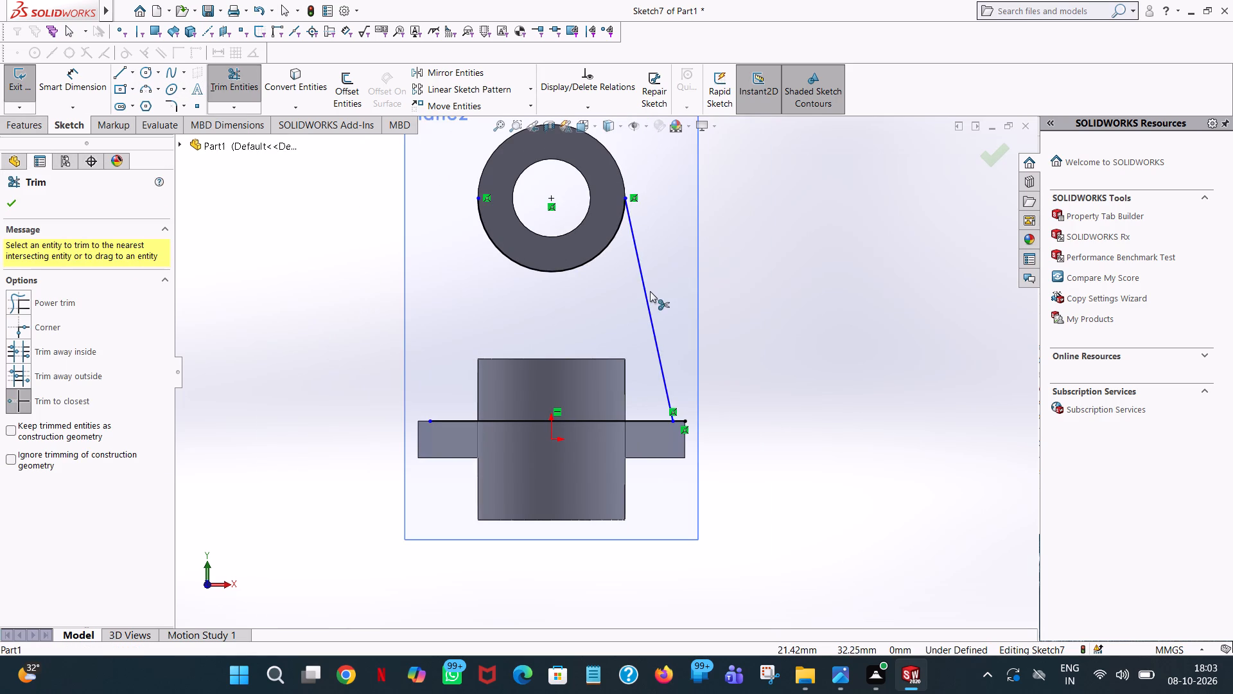
left_click(646, 288)
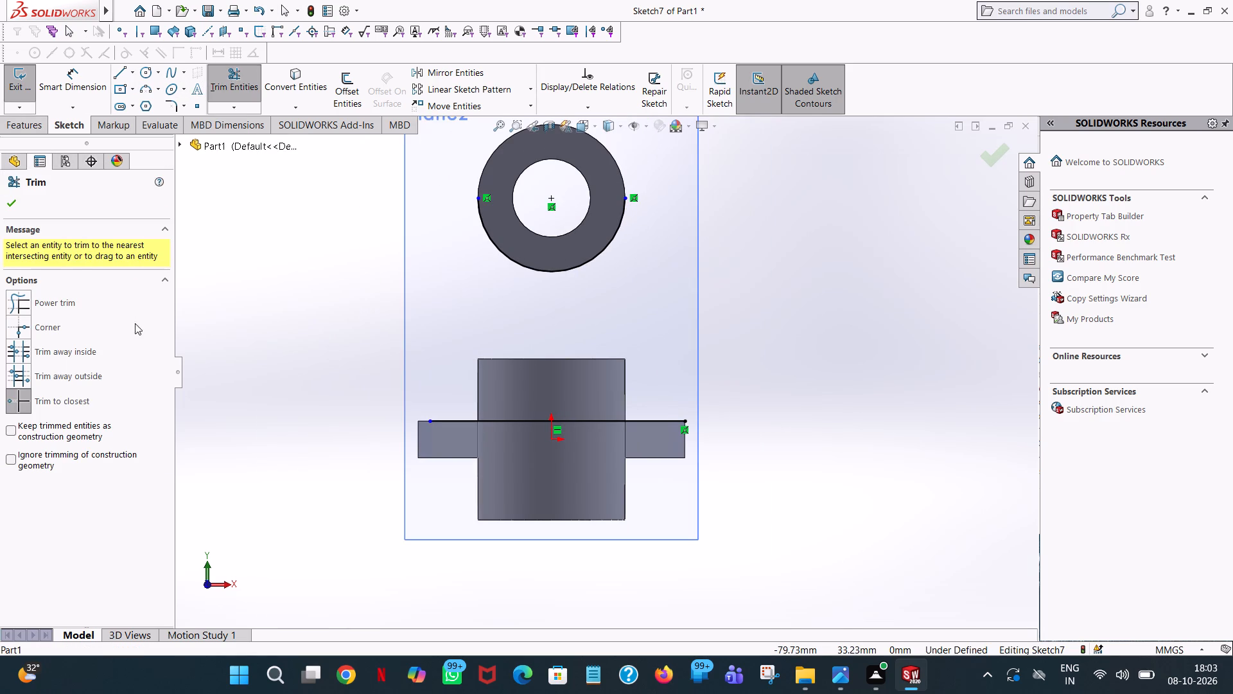
scroll(168, 375, "down", 4)
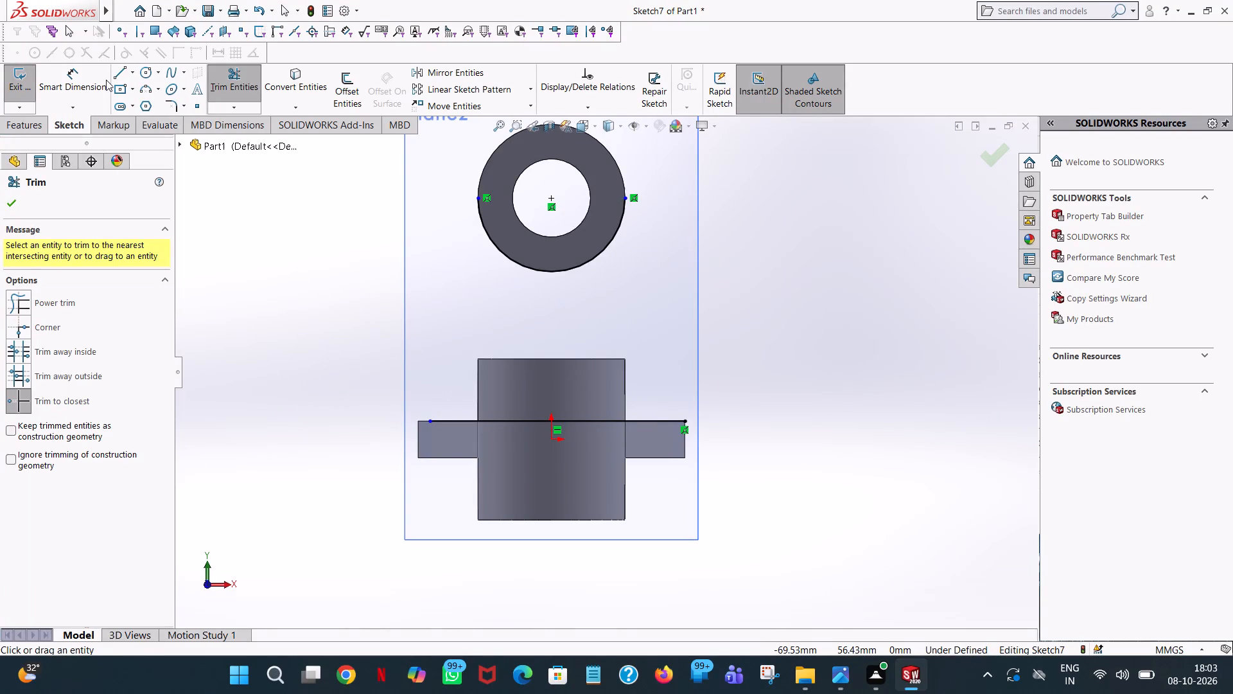
Draw a side line from the boss arc's negative X end to the arm's top corner, plus a 2.57 mm horizontal line joining the base line.
left_click(114, 73)
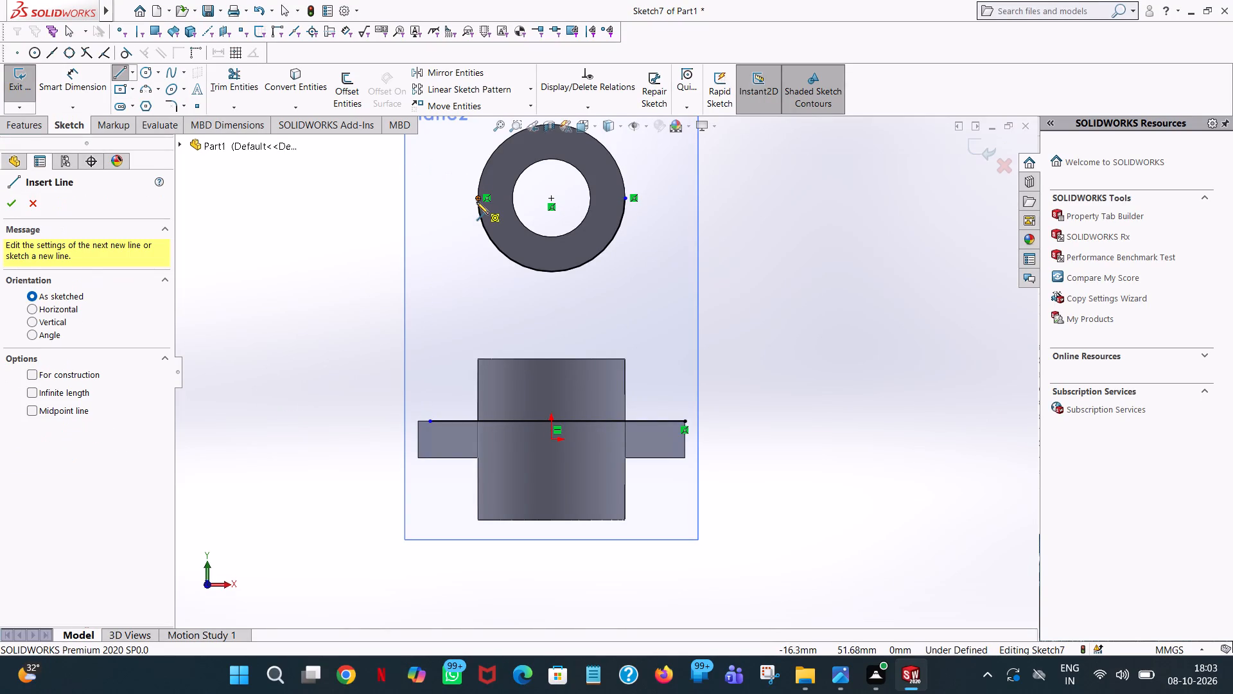
left_click(477, 202)
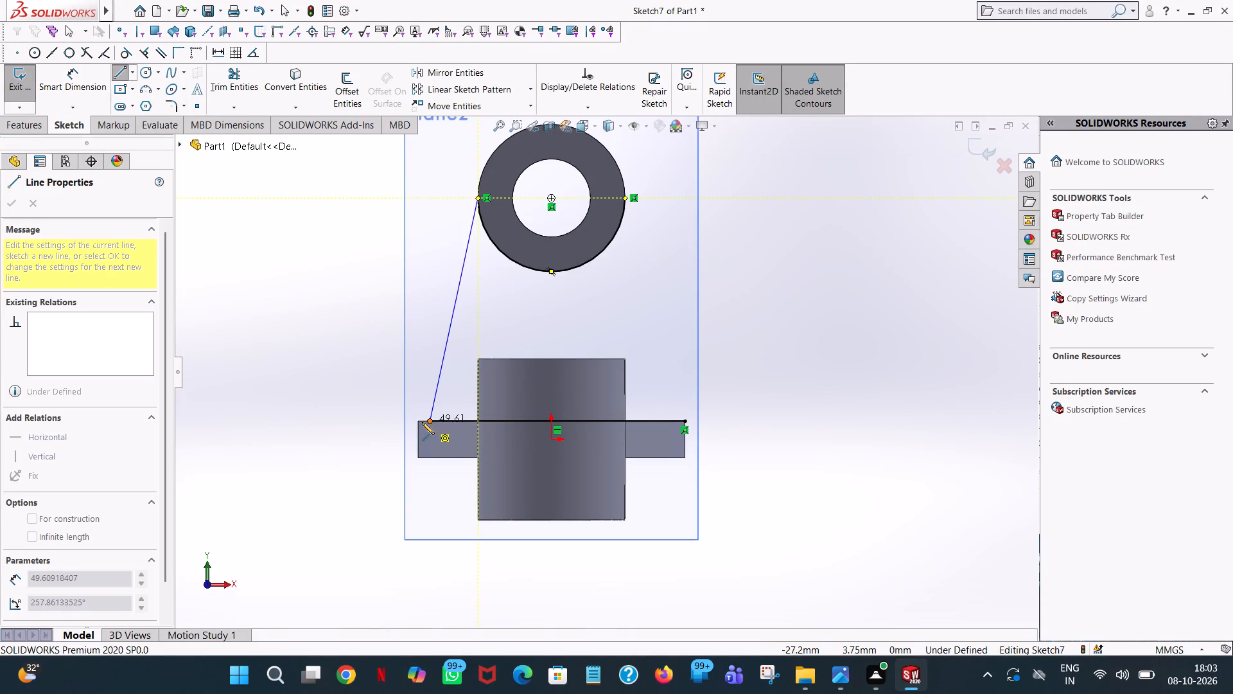
scroll(417, 422, "down", 6)
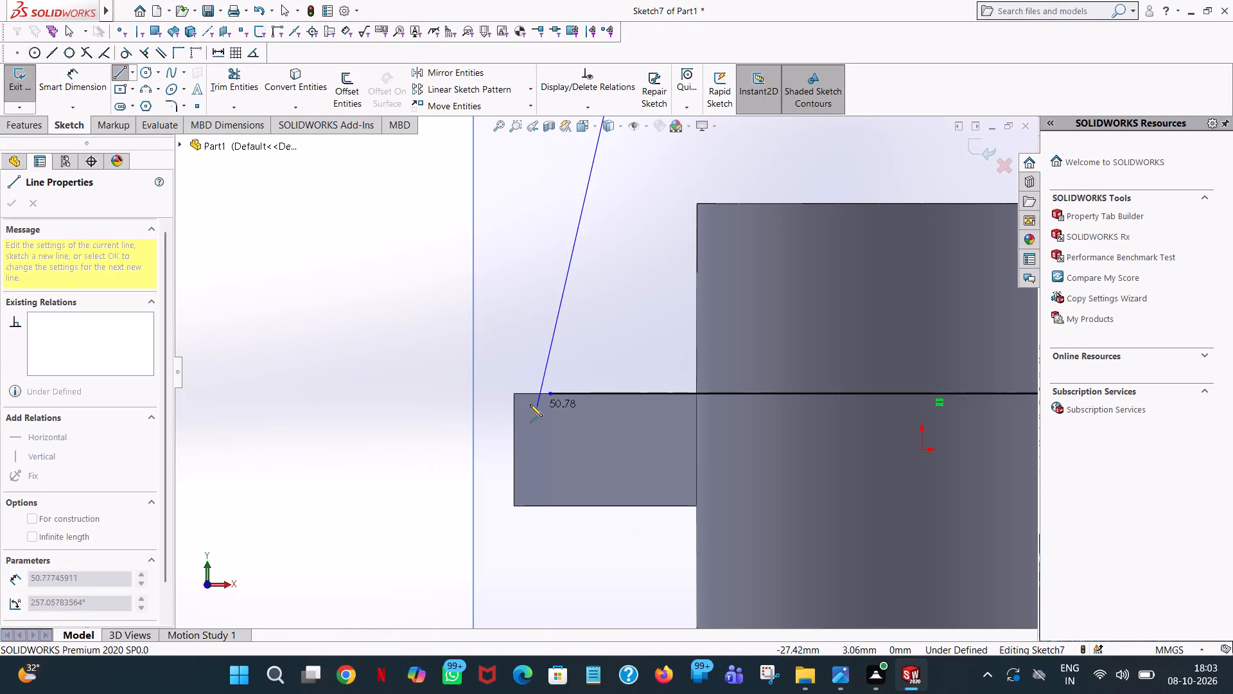
left_click(513, 391)
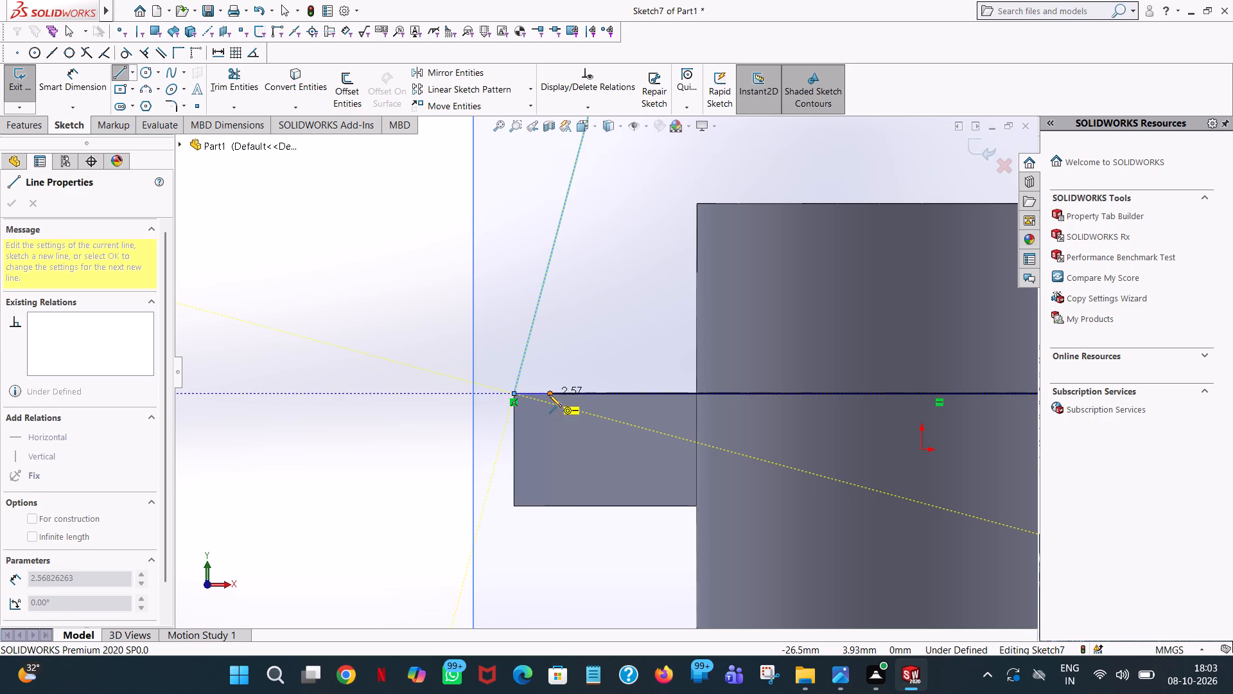
left_click(549, 395)
right_click(549, 395)
left_click(574, 395)
right_click(578, 398)
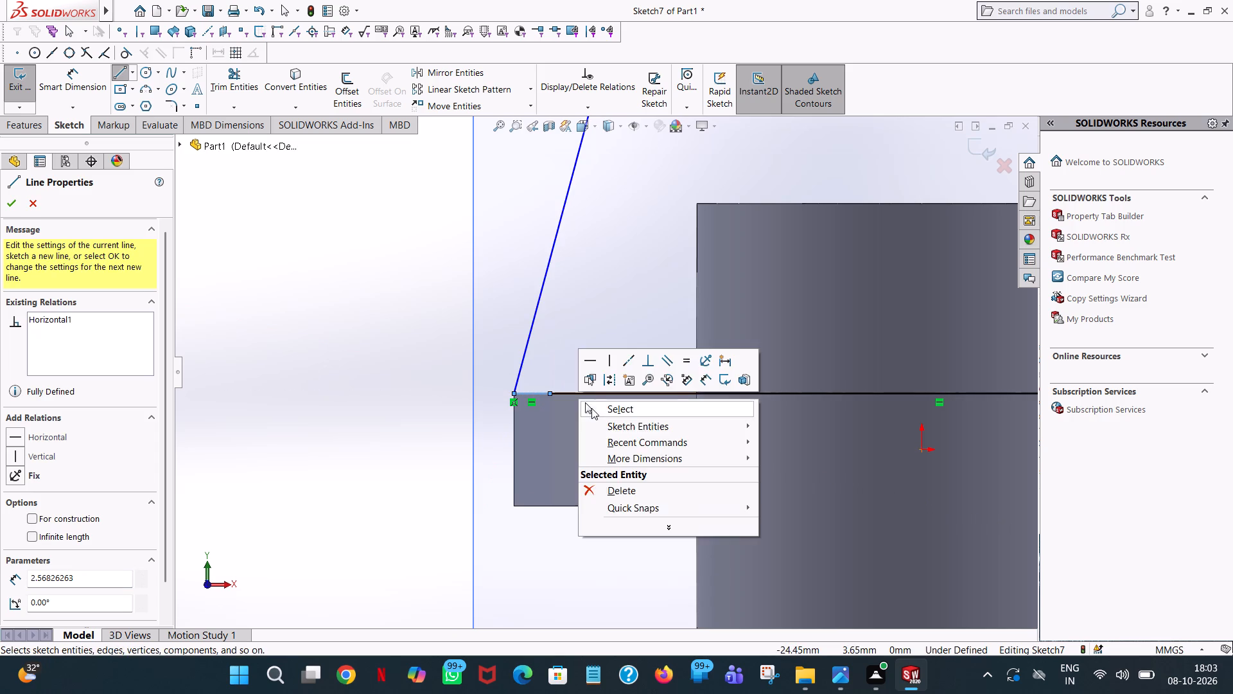
left_click(593, 408)
scroll(622, 418, "up", 8)
scroll(712, 241, "down", 1)
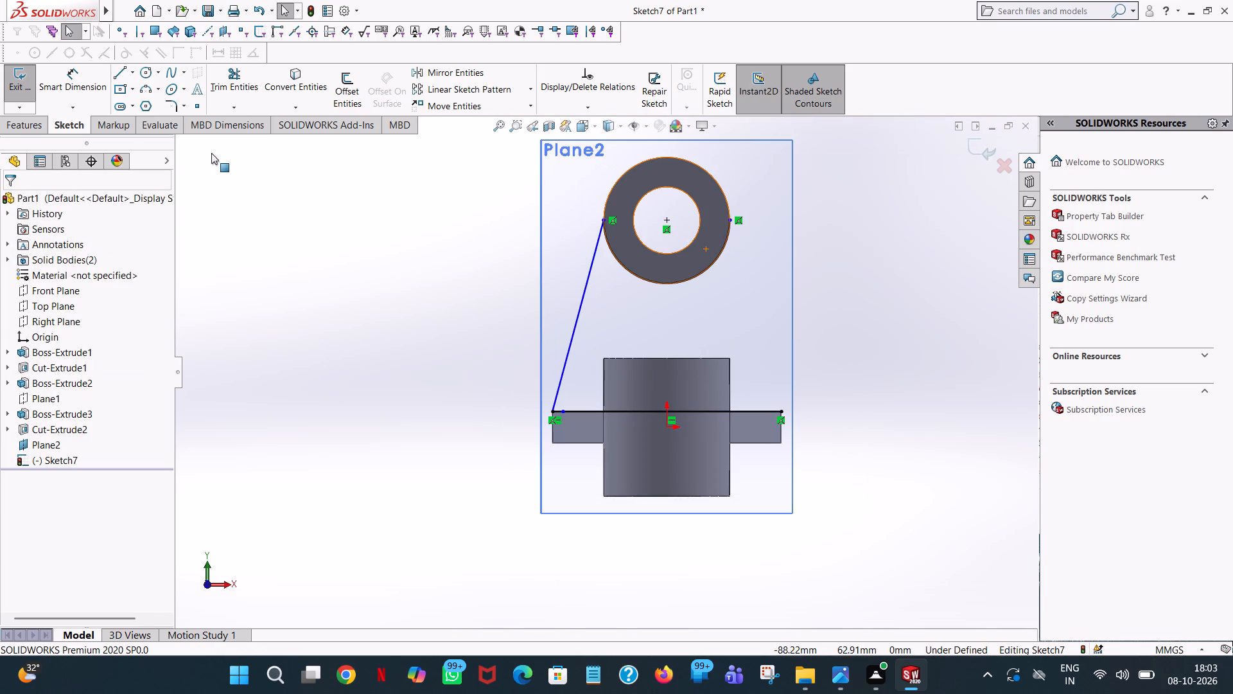
Draw the positive X side line, about 50.21 mm long, from the boss arc's end to the base line's outer end at the arm's corner.
left_click(115, 71)
scroll(679, 393, "down", 3)
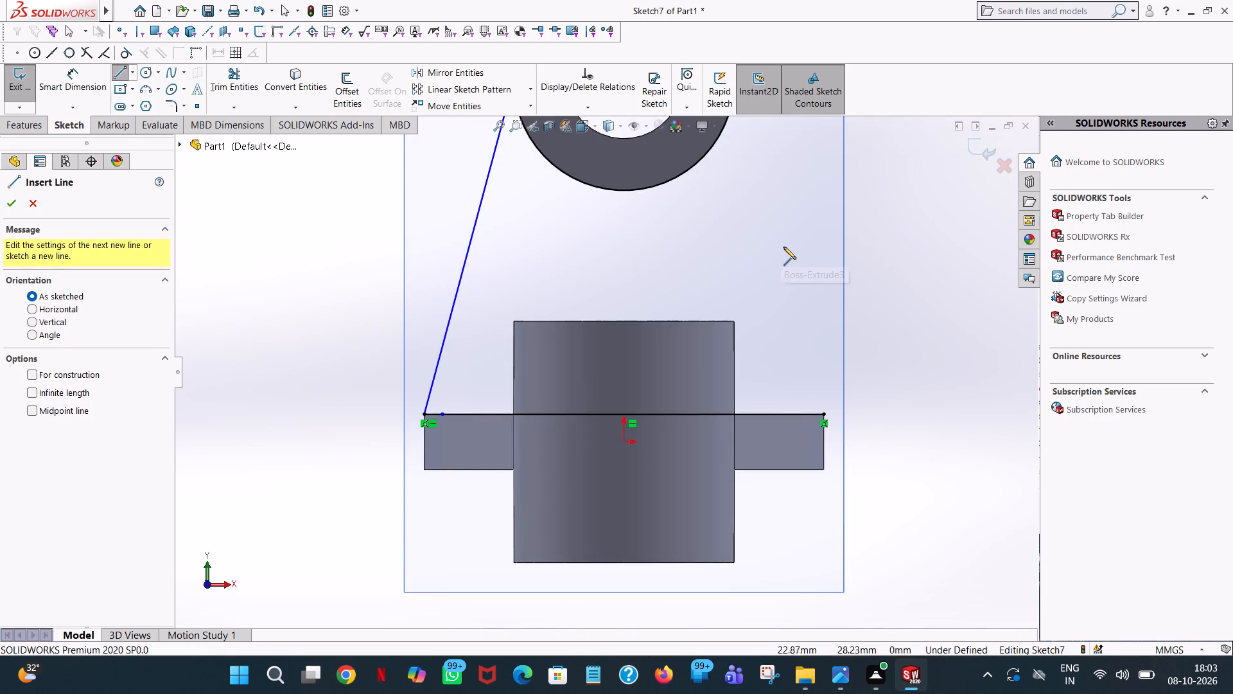
scroll(783, 247, "up", 2)
left_click(697, 171)
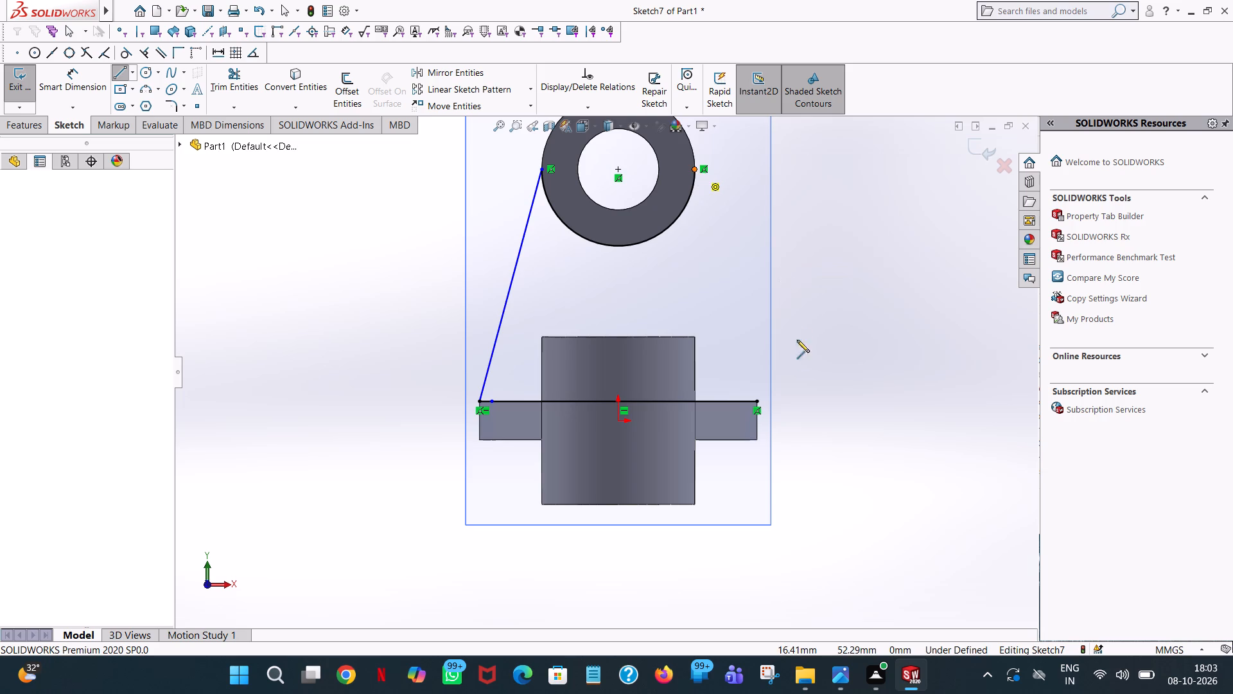
left_click(757, 401)
scroll(757, 401, "down", 7)
scroll(673, 378, "down", 7)
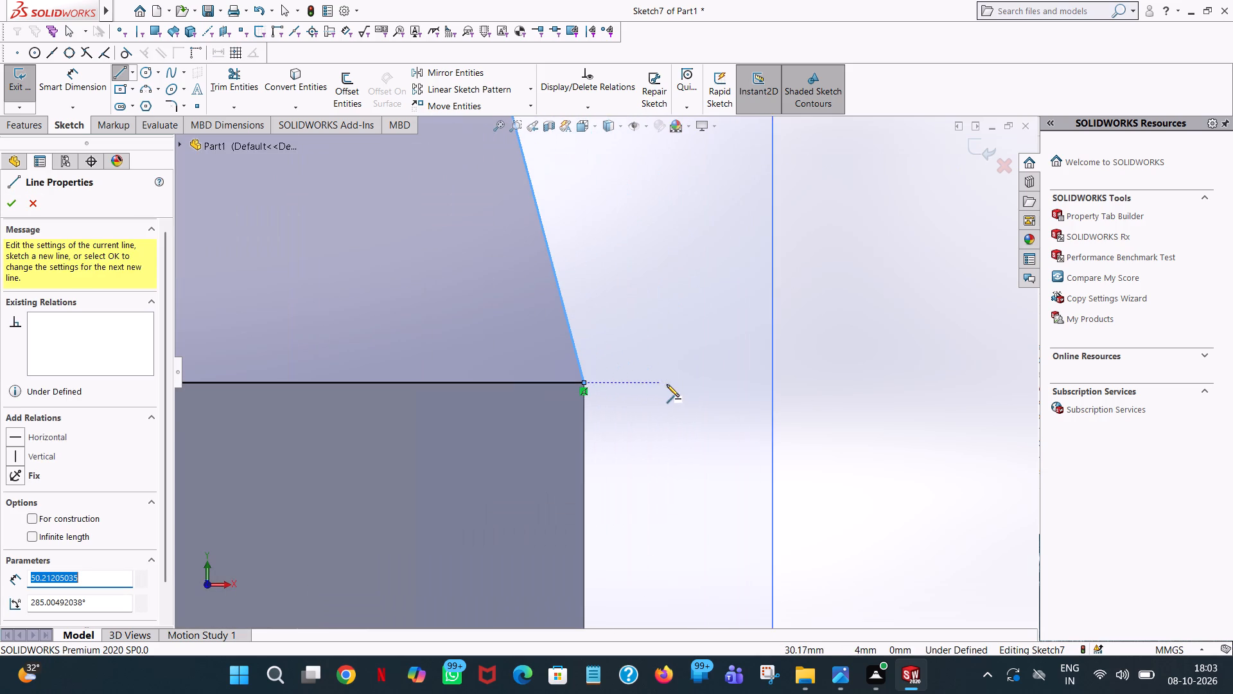
right_click(678, 396)
left_click(689, 404)
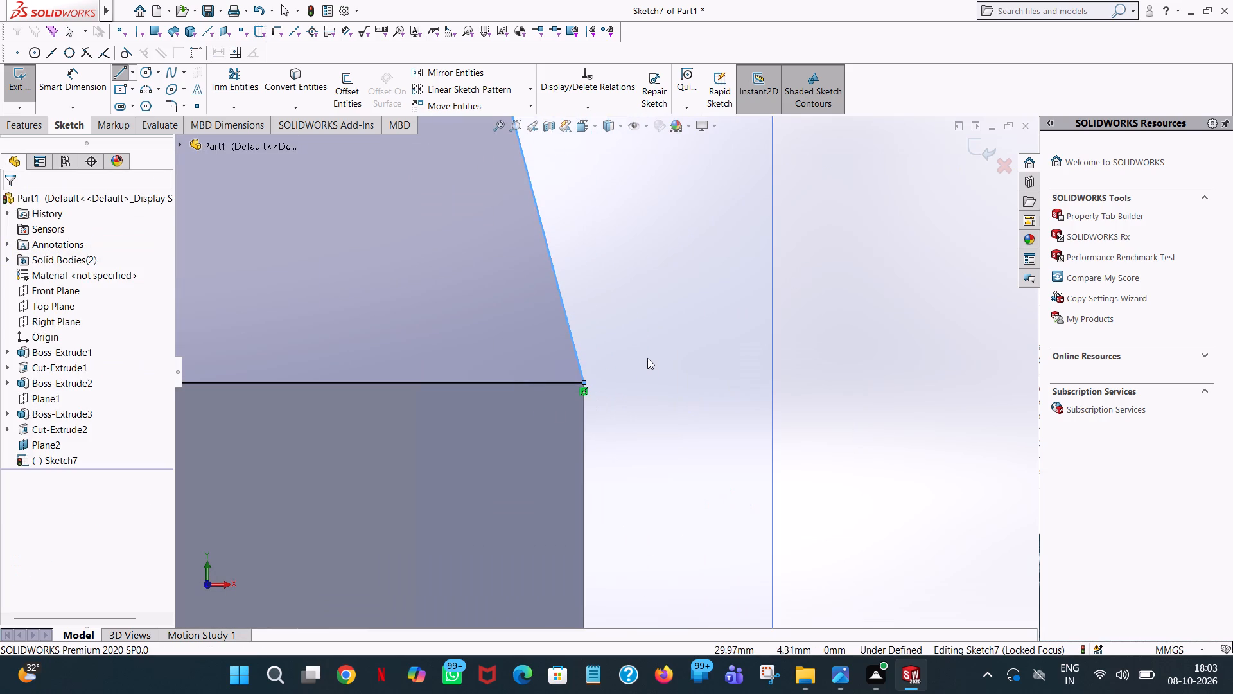
scroll(648, 356, "up", 17)
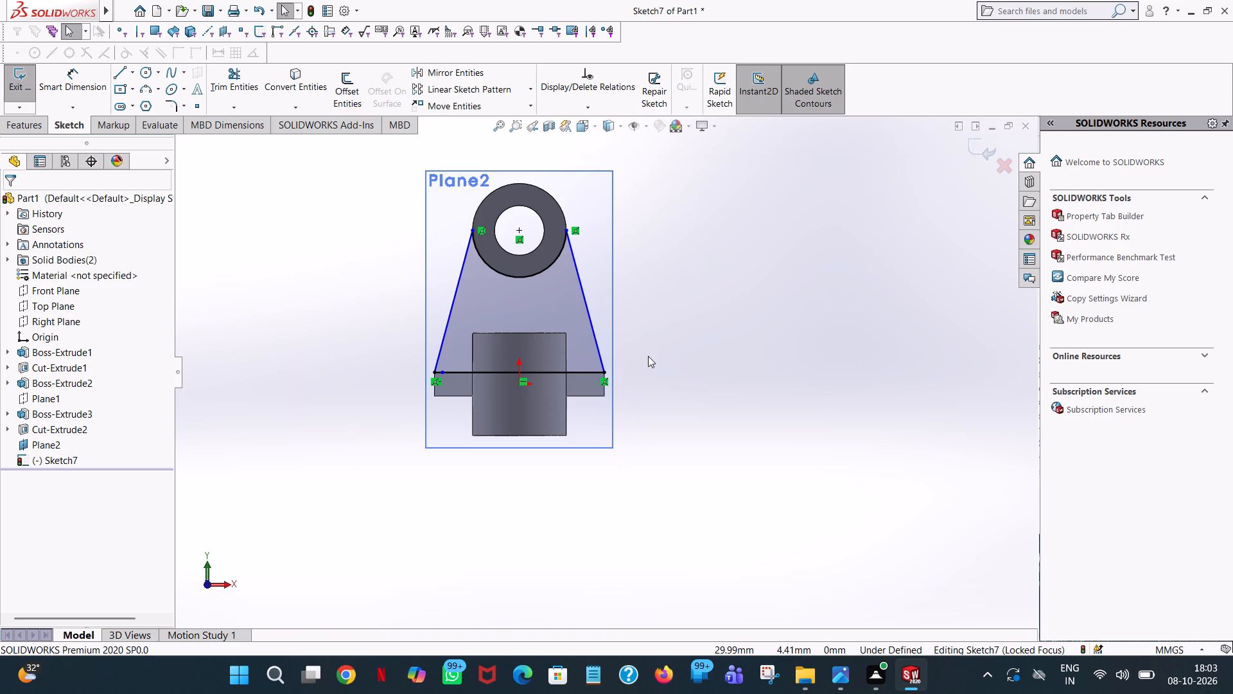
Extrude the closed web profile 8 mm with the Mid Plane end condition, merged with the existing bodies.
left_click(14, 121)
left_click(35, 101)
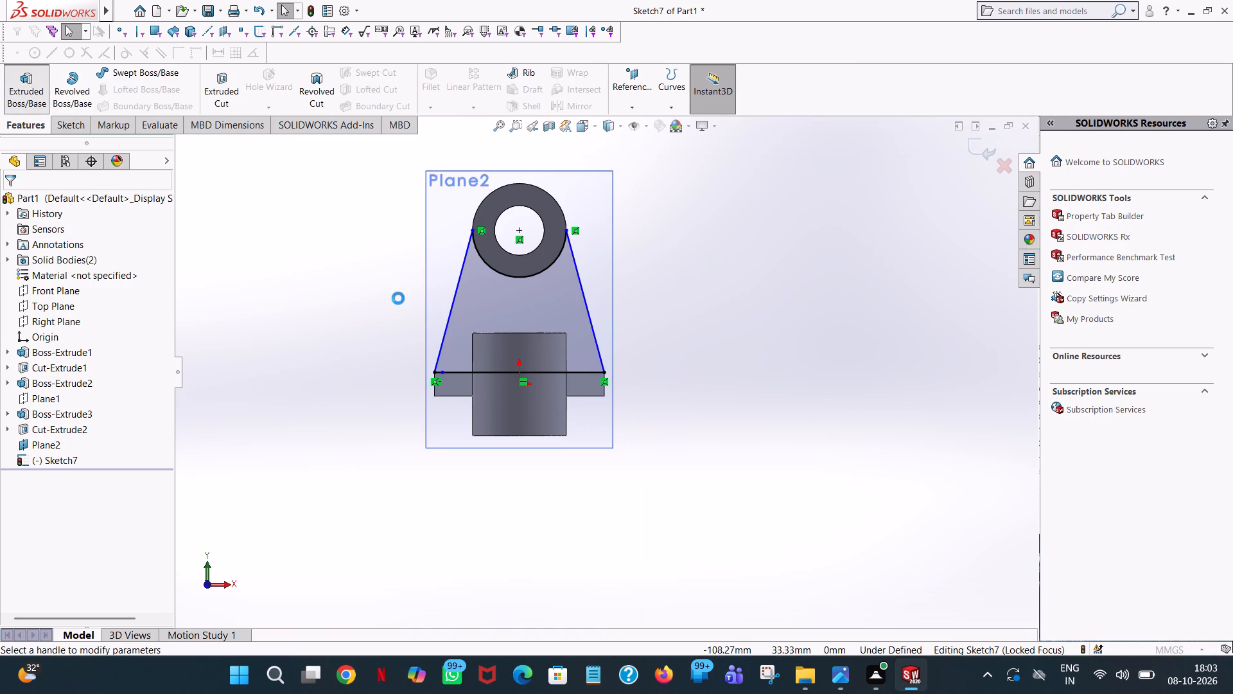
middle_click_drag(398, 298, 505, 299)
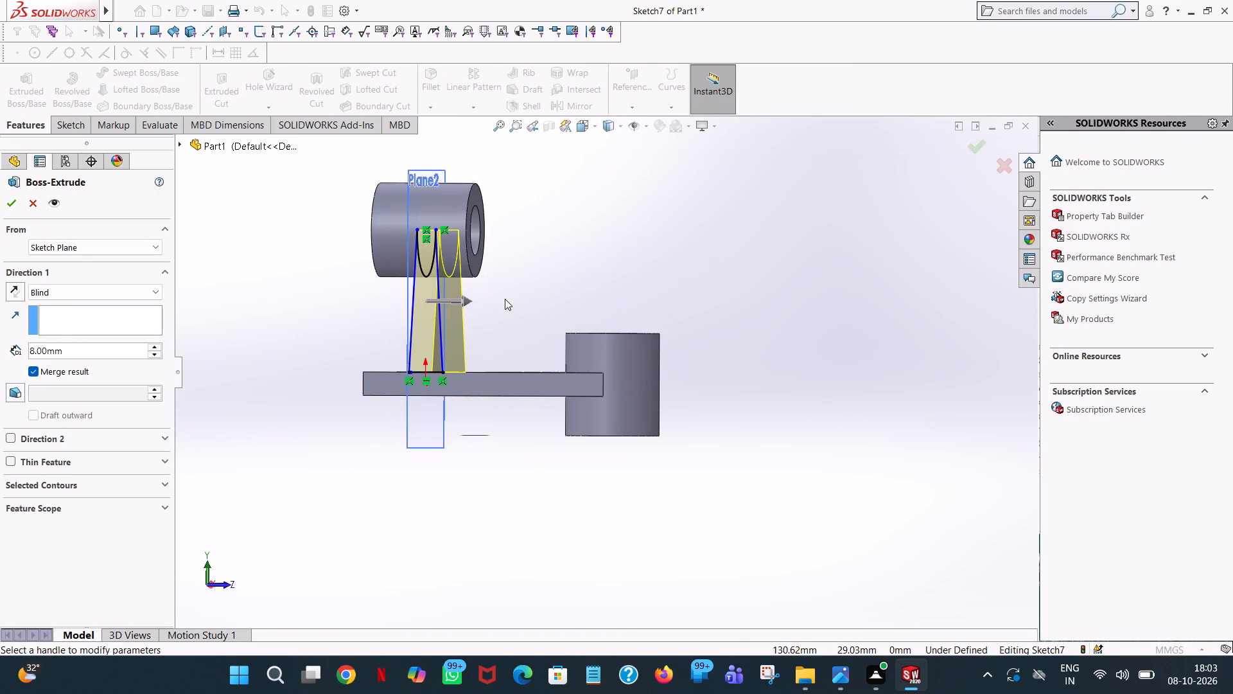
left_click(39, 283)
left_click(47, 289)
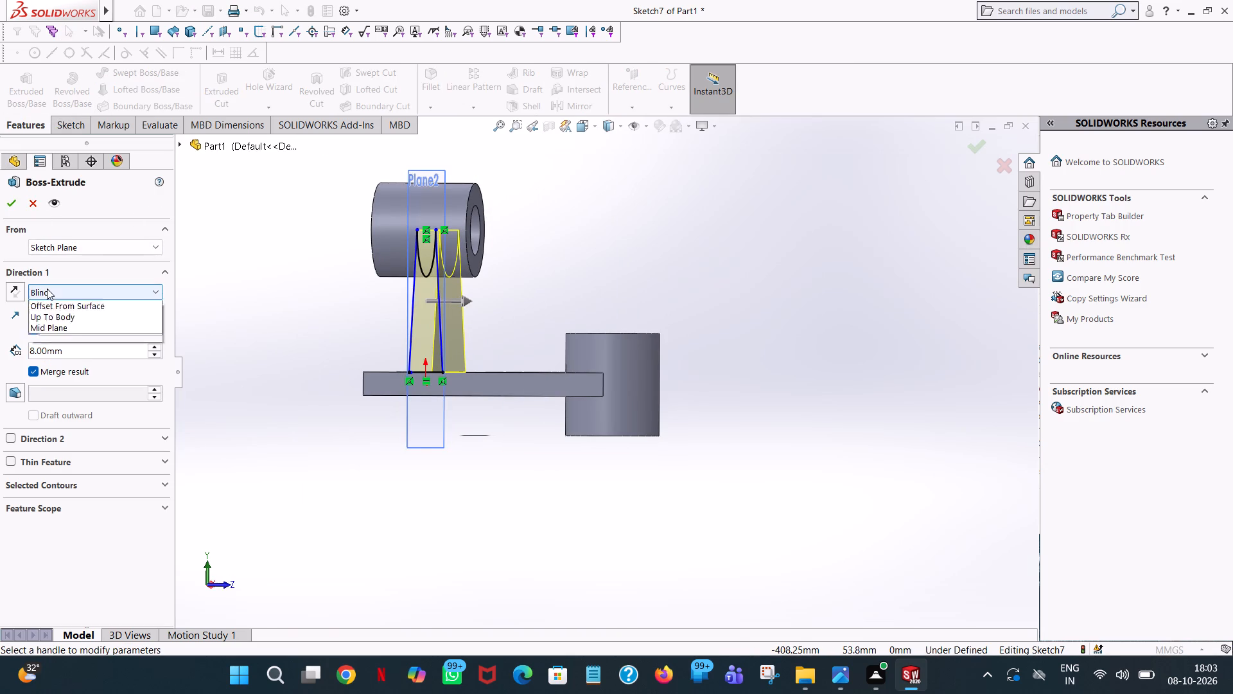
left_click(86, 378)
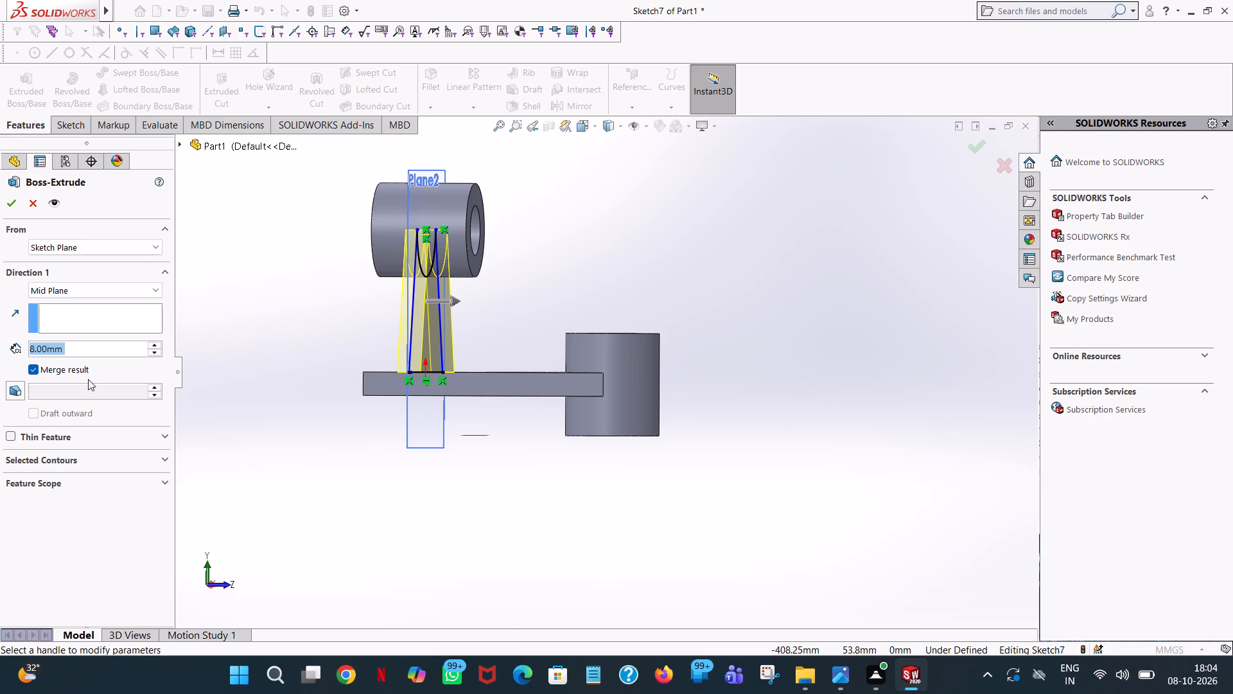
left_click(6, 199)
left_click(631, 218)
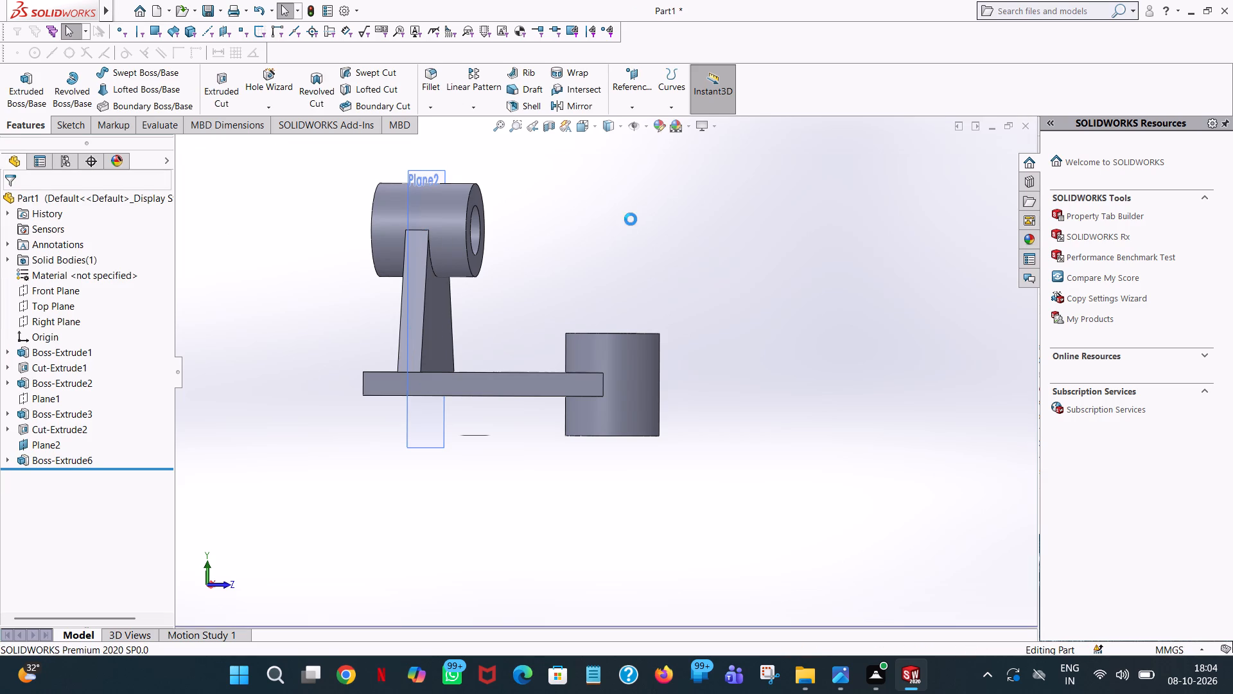
Examine from several angles how the mid-plane web meets the tapered arm's edges and the upper boss.
scroll(649, 254, "up", 1)
scroll(629, 314, "up", 1)
middle_click_drag(629, 314, 645, 415)
scroll(508, 422, "down", 5)
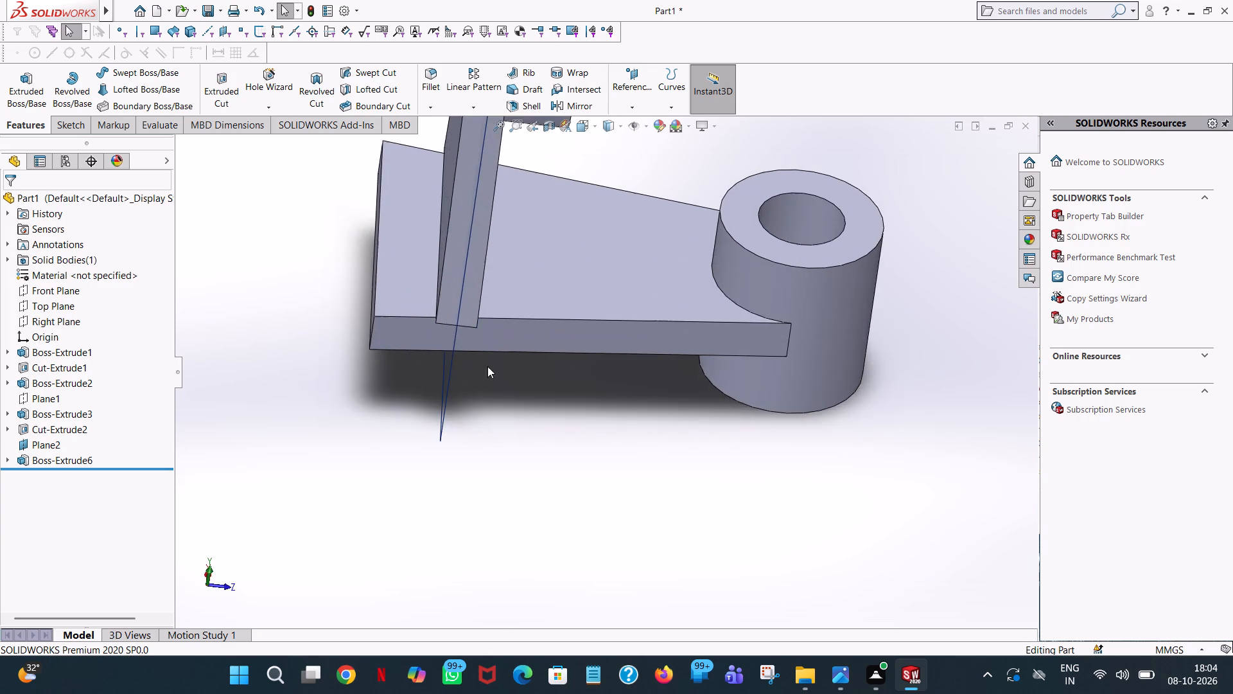
scroll(428, 182, "down", 3)
scroll(651, 443, "down", 3)
scroll(913, 80, "down", 1)
scroll(568, 256, "up", 7)
scroll(706, 299, "up", 3)
middle_click_drag(660, 296, 476, 281)
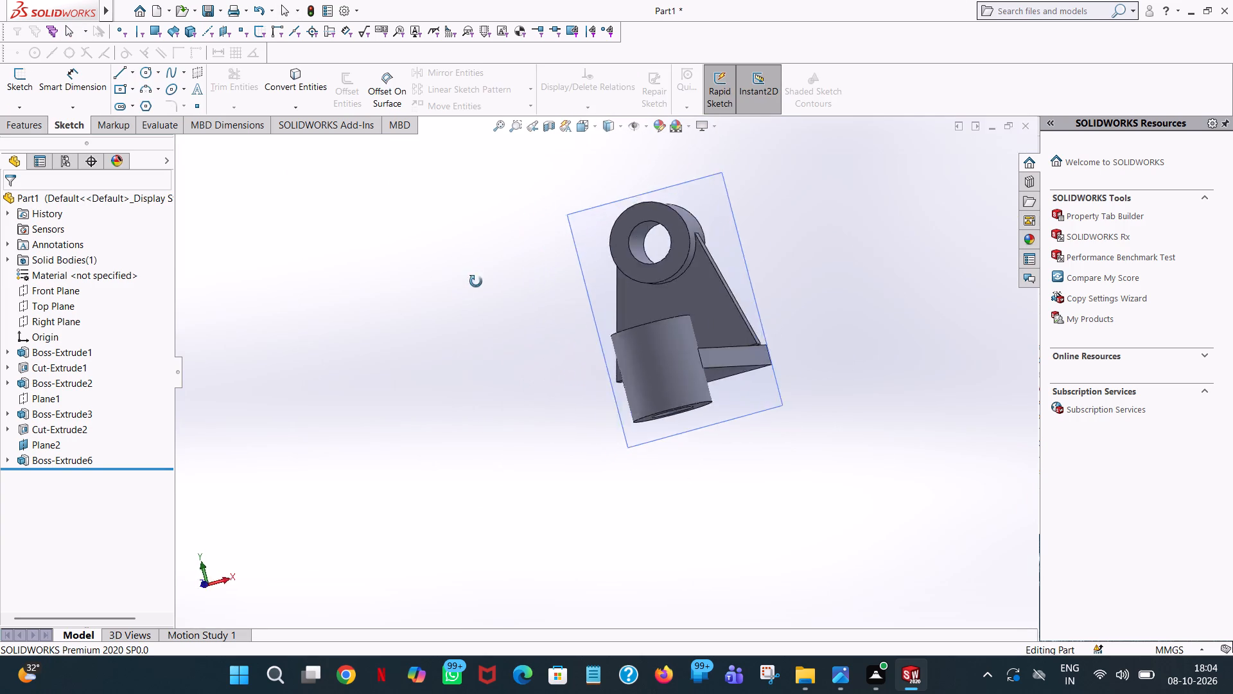
middle_click_drag(476, 281, 426, 301)
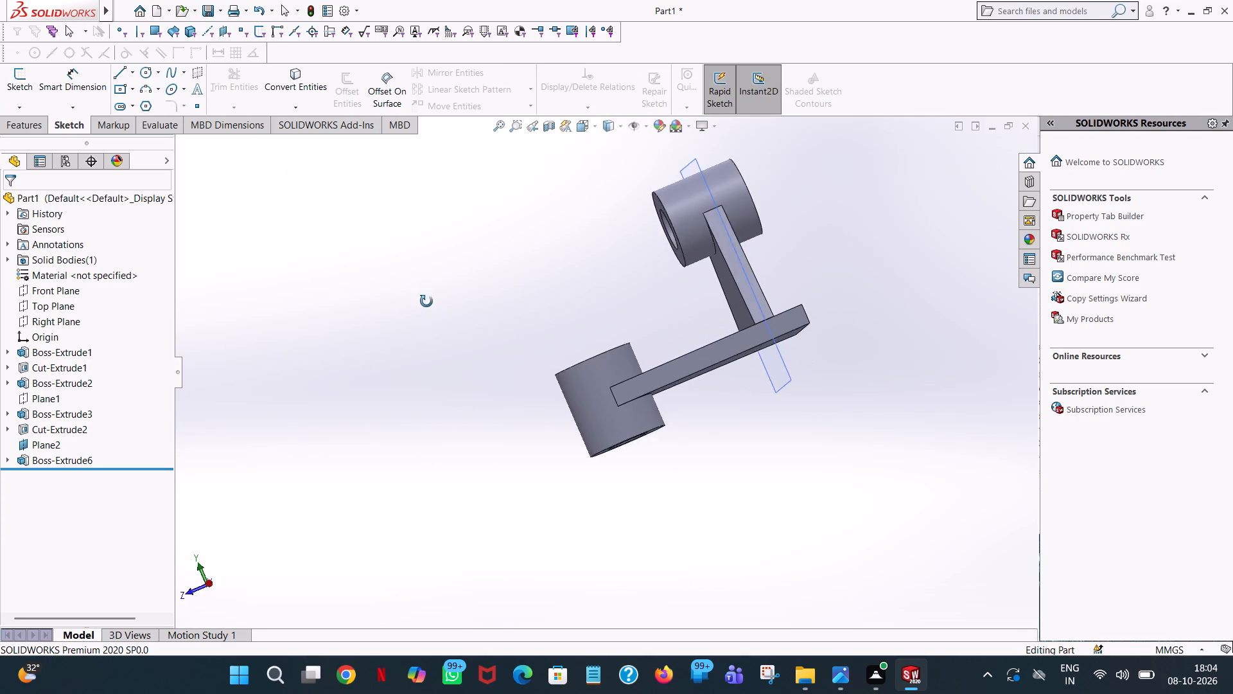
middle_click_drag(426, 301, 525, 338)
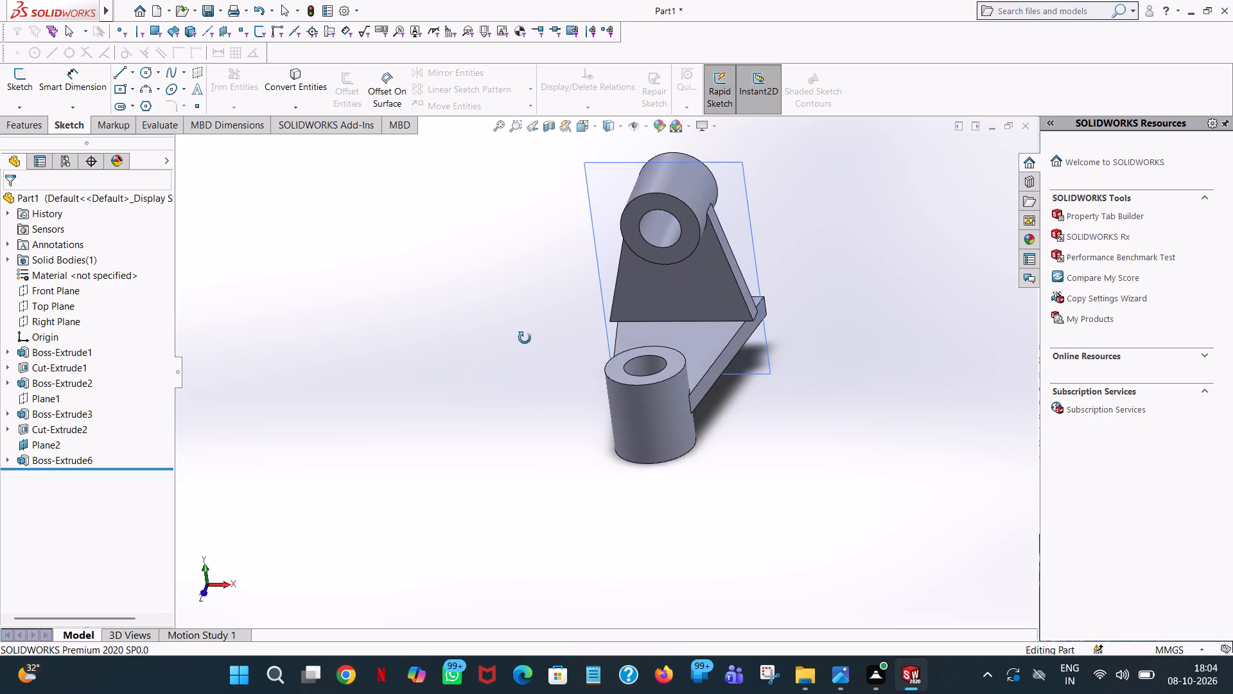
middle_click_drag(525, 338, 536, 346)
scroll(536, 345, "up", 1)
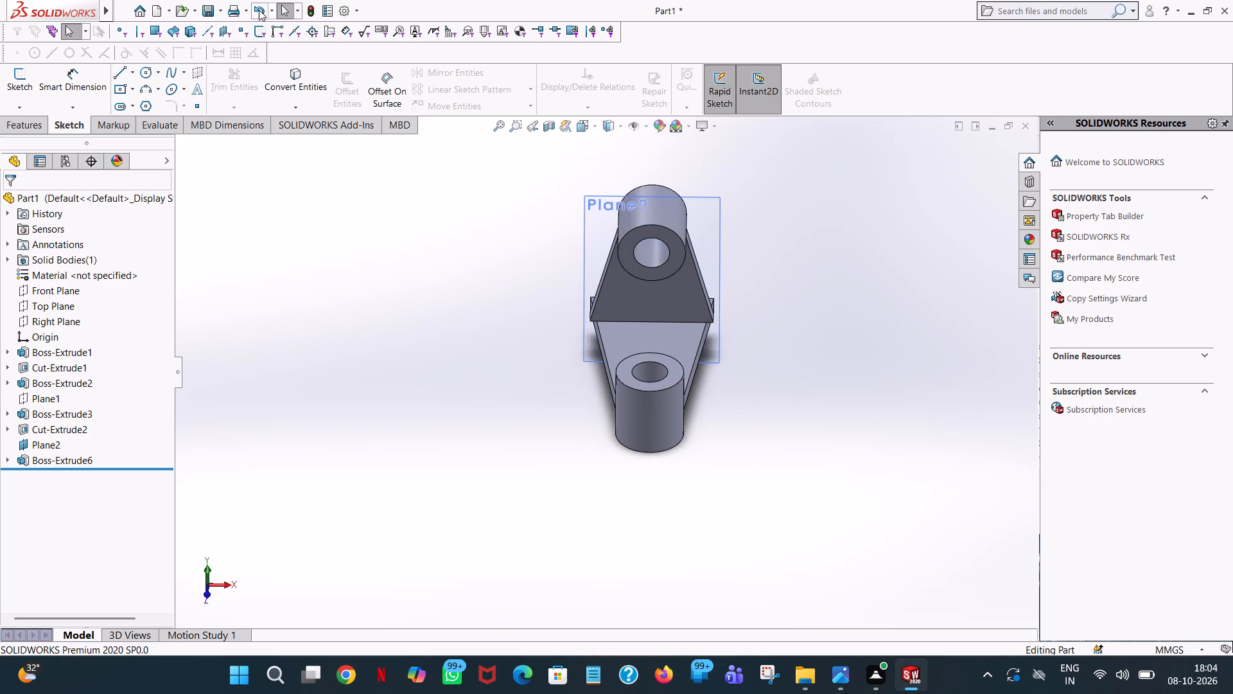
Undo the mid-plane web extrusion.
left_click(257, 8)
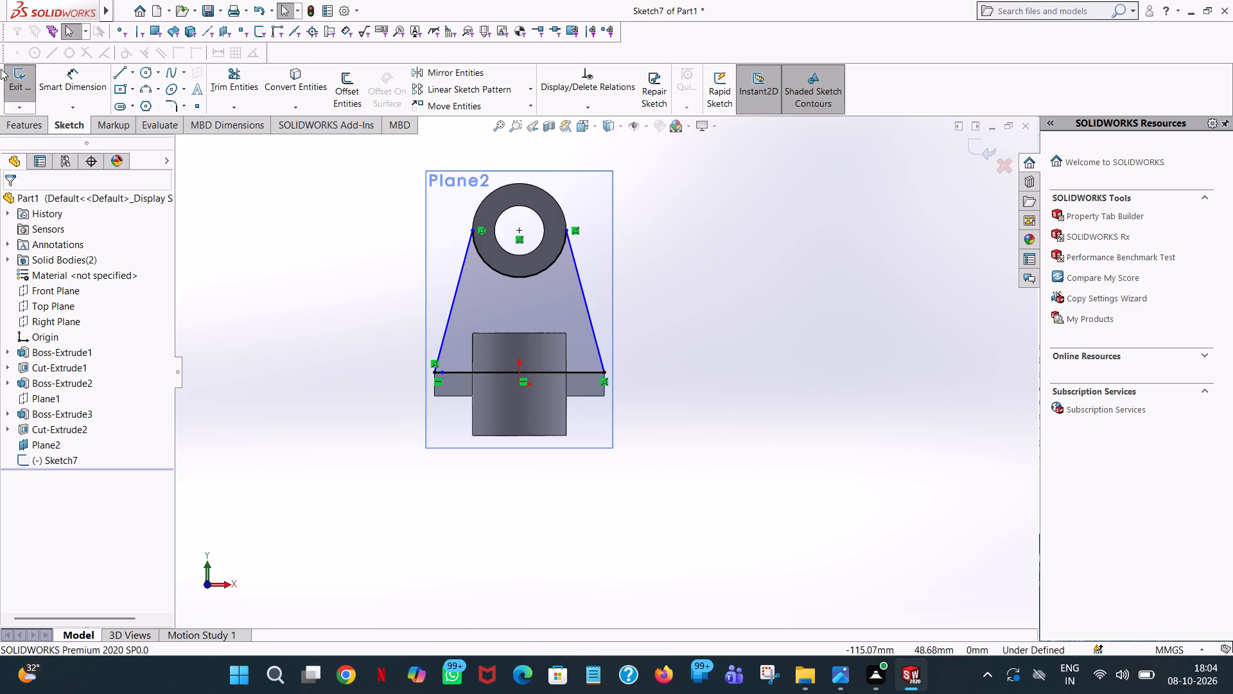
Extrude the closed web profile 8 mm Blind in the reversed direction, away from the lower boss, merged with the existing bodies.
left_click(15, 123)
left_click(14, 82)
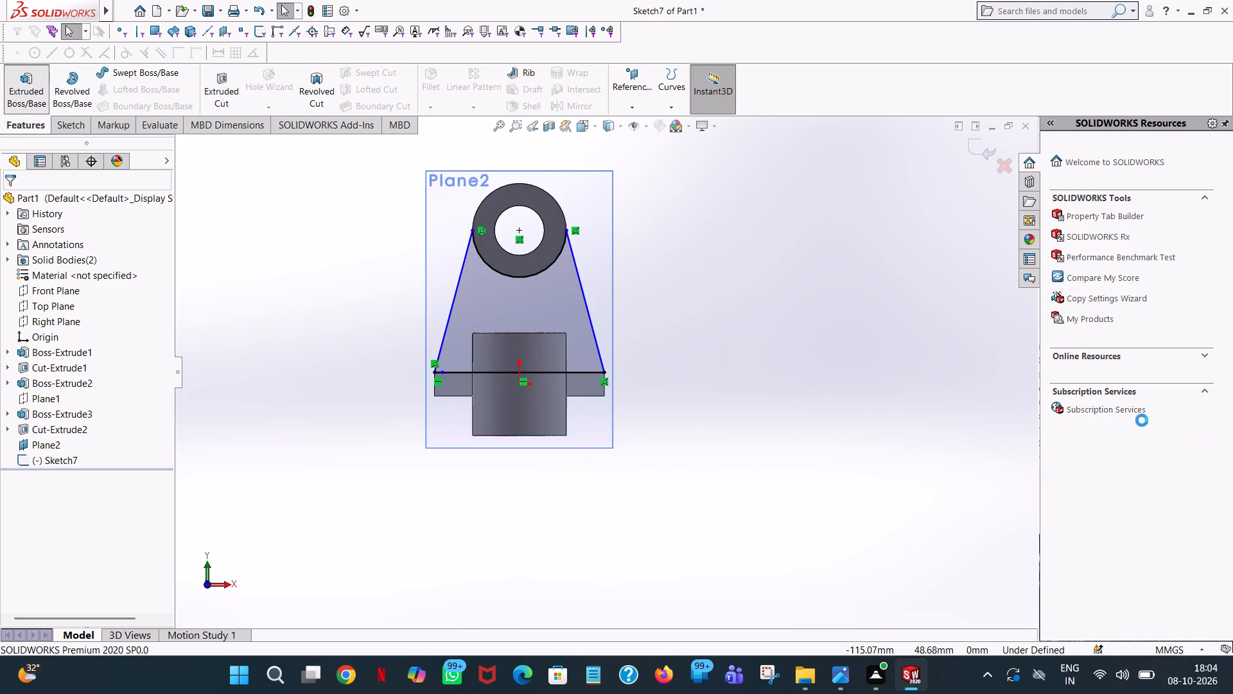
middle_click_drag(706, 280, 594, 324)
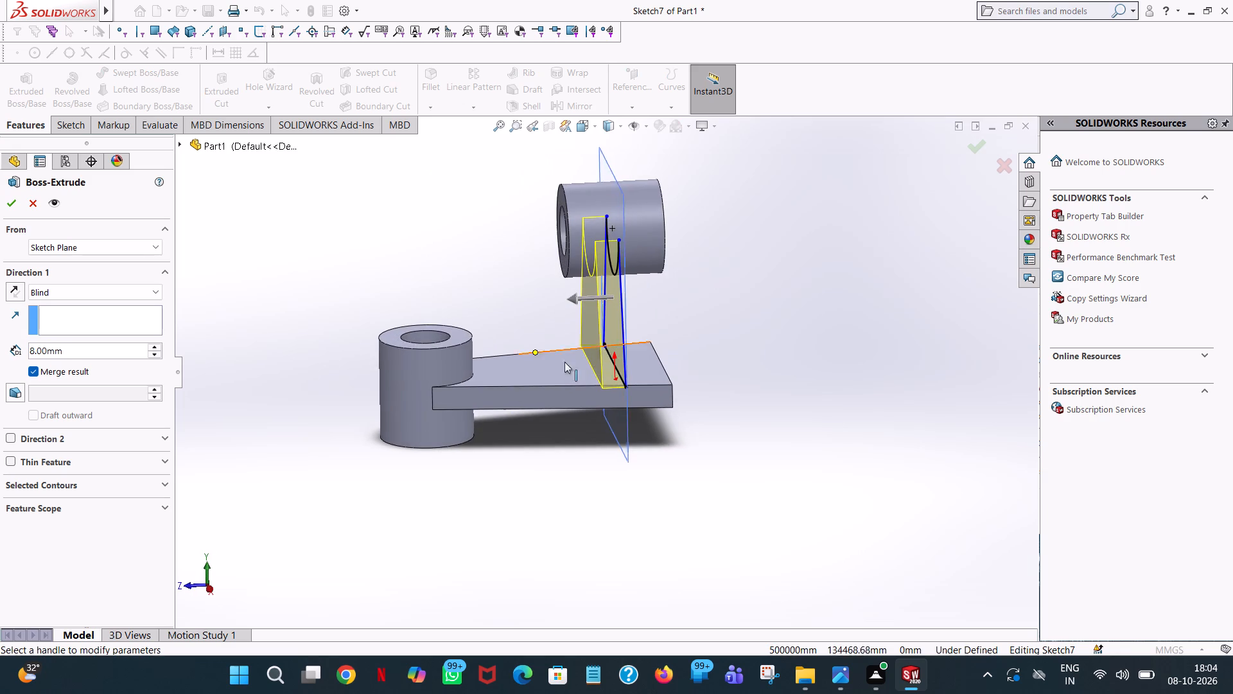
left_click(17, 299)
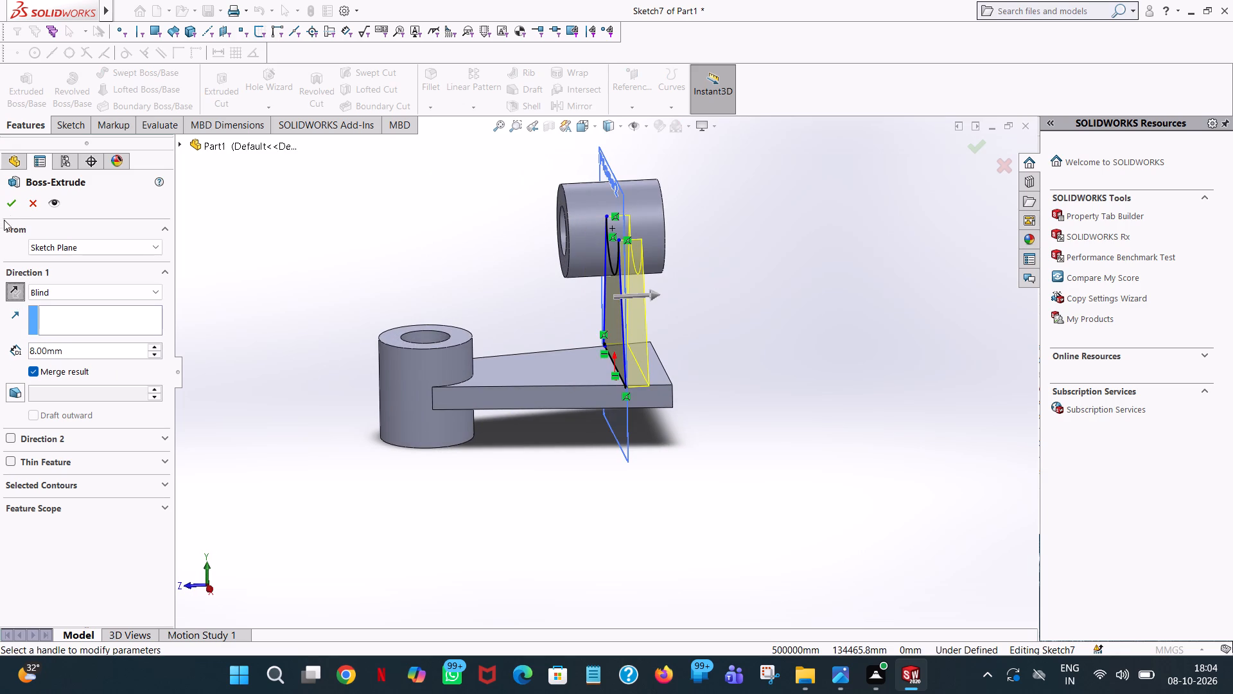
left_click(15, 211)
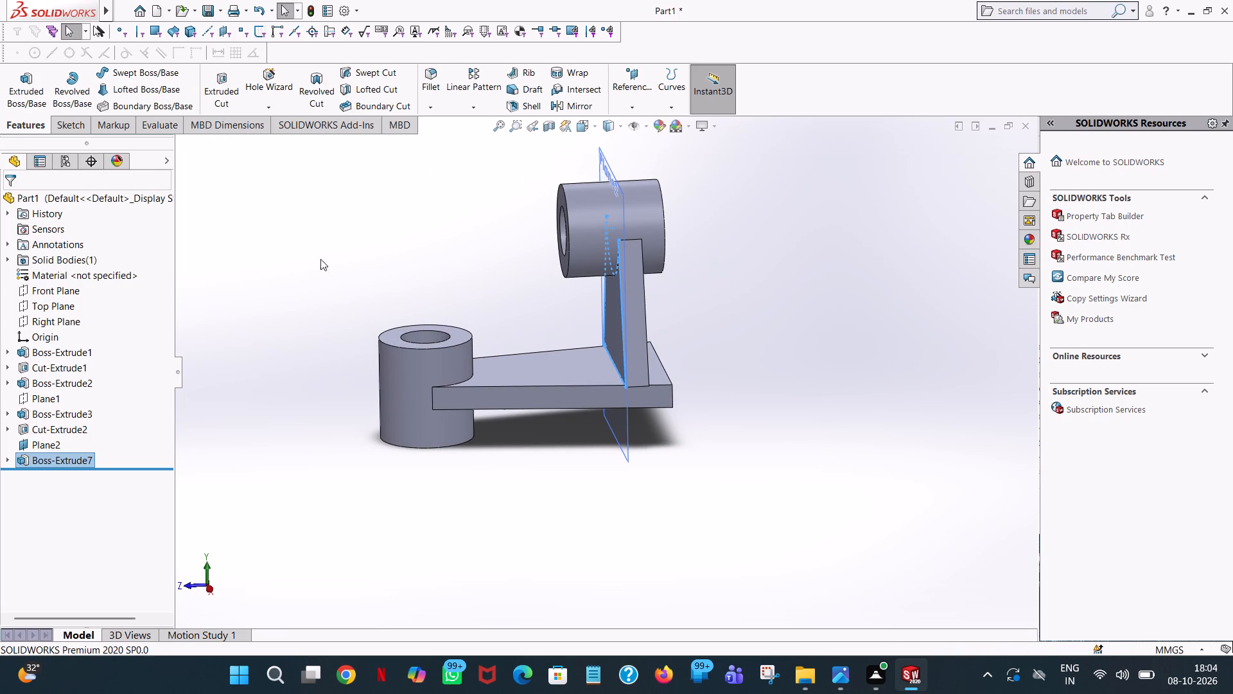
left_click(371, 193)
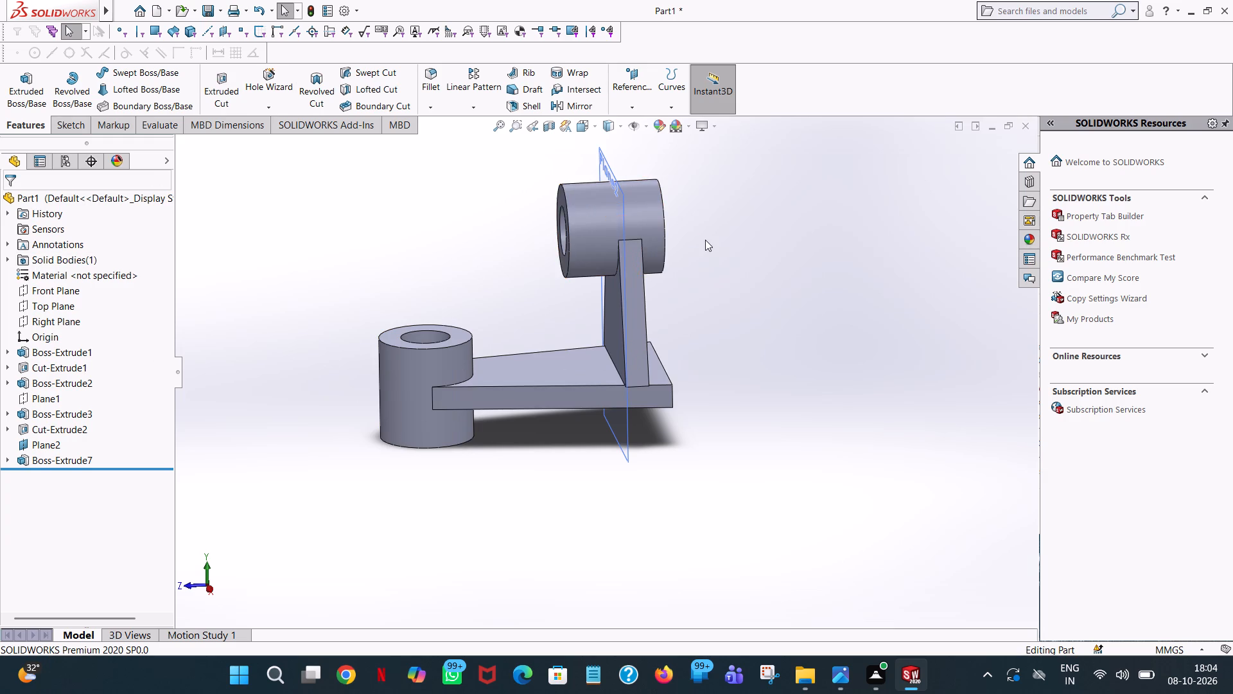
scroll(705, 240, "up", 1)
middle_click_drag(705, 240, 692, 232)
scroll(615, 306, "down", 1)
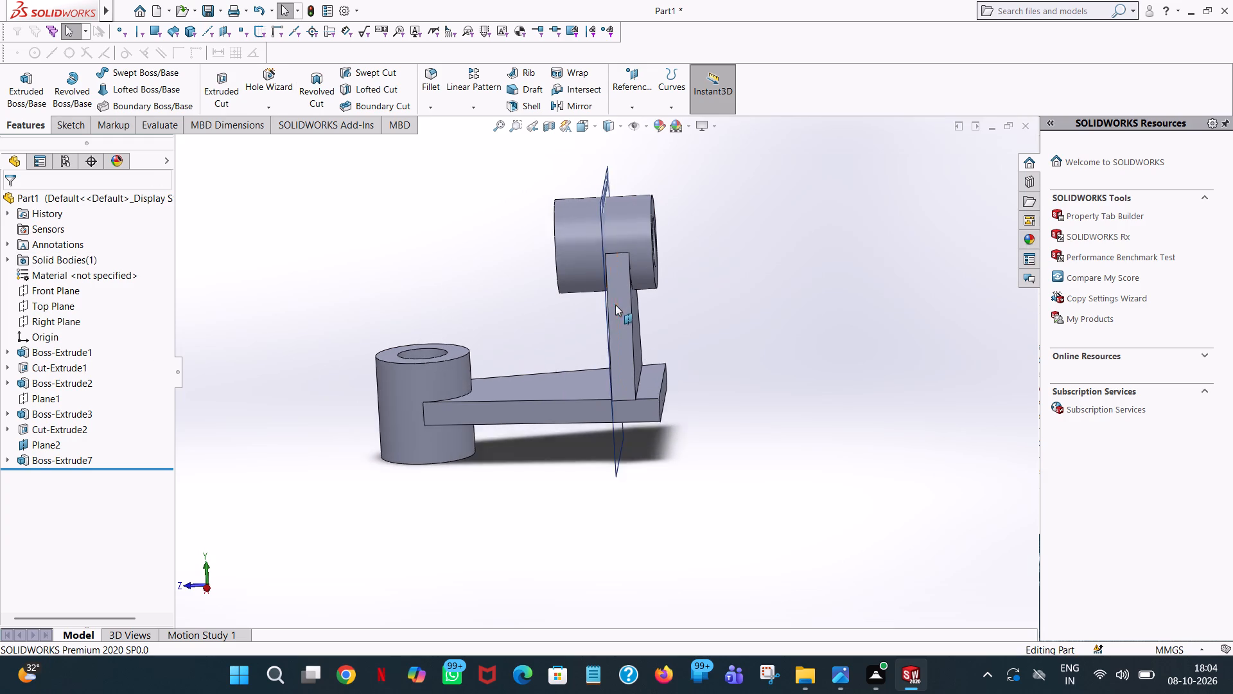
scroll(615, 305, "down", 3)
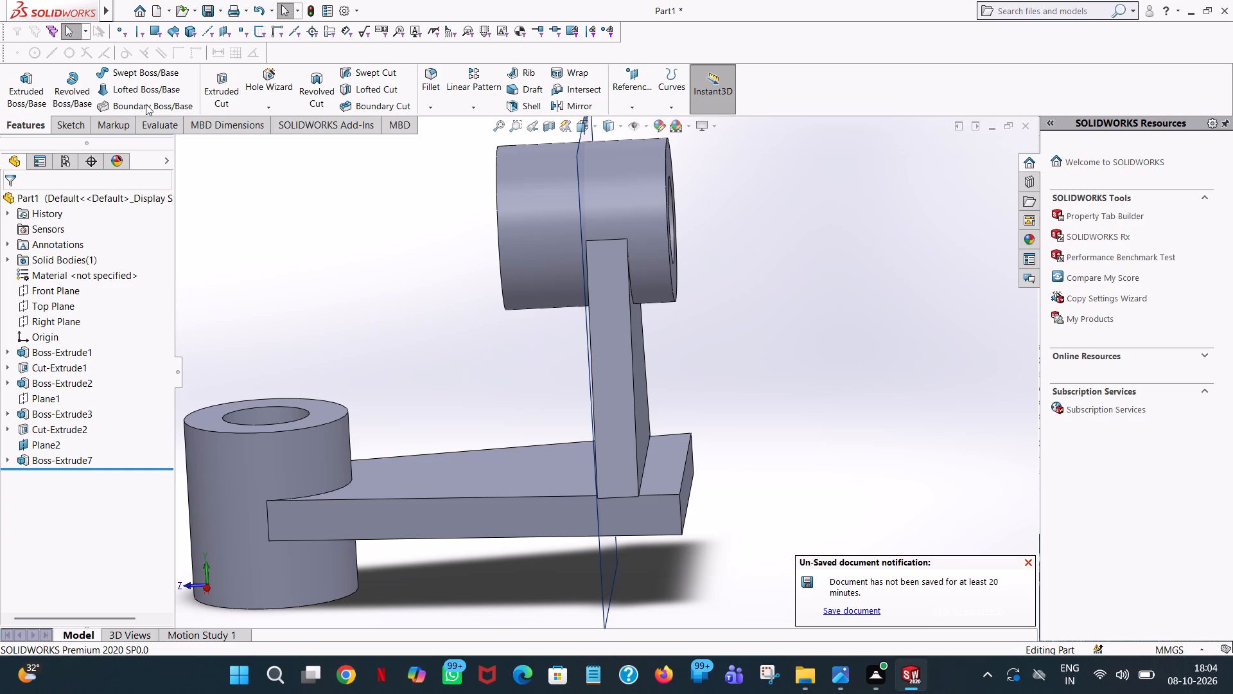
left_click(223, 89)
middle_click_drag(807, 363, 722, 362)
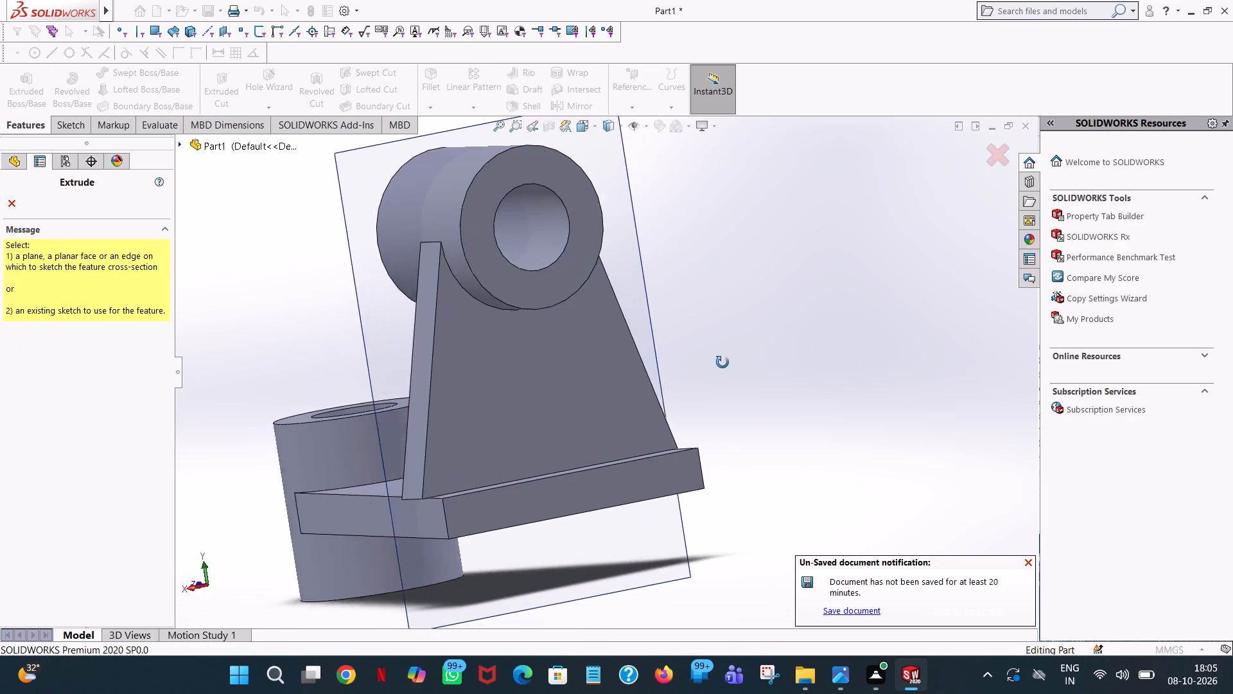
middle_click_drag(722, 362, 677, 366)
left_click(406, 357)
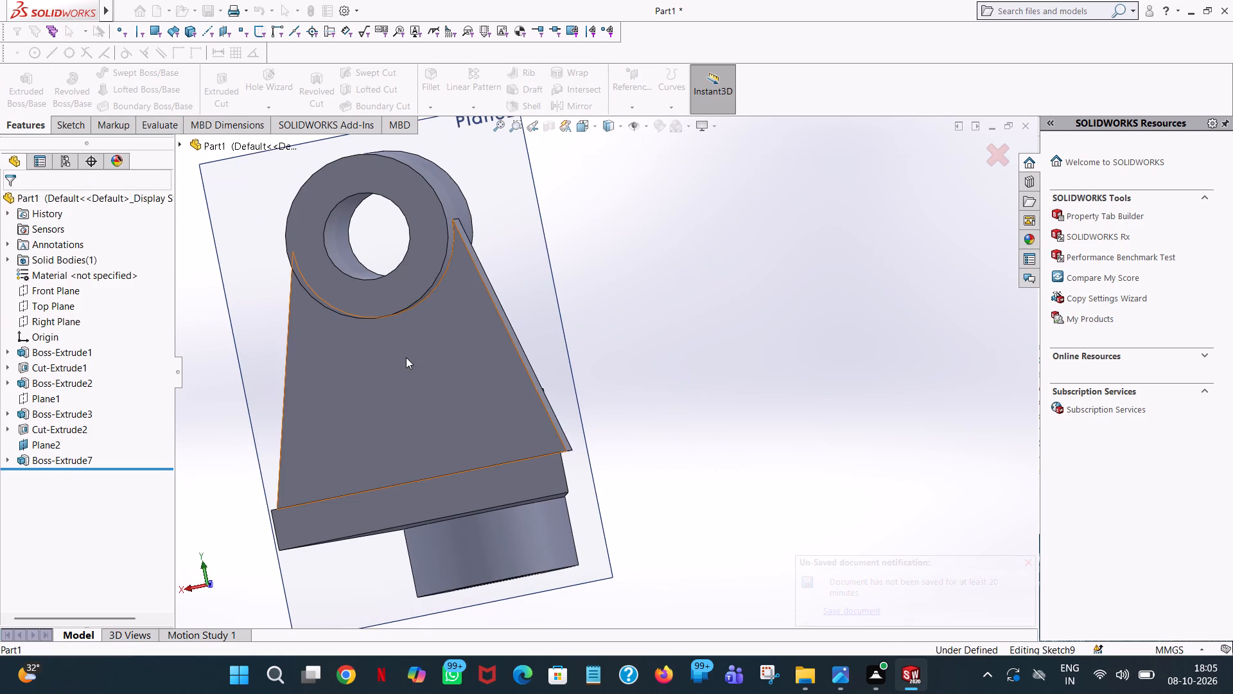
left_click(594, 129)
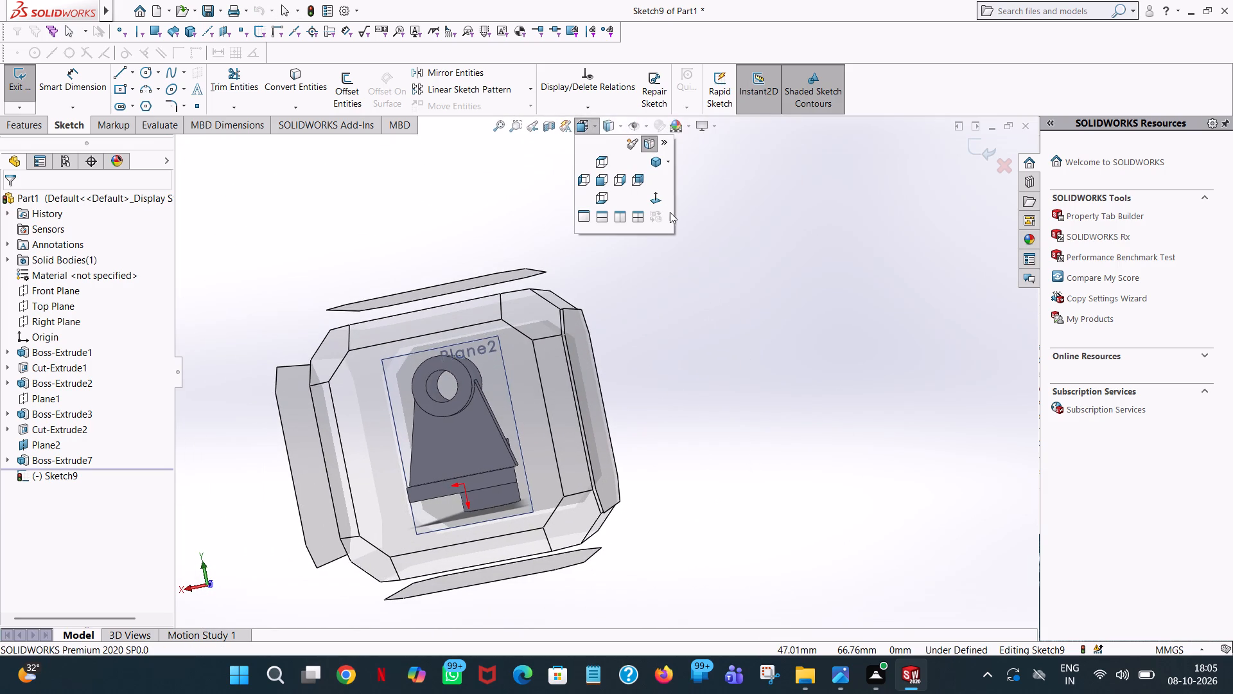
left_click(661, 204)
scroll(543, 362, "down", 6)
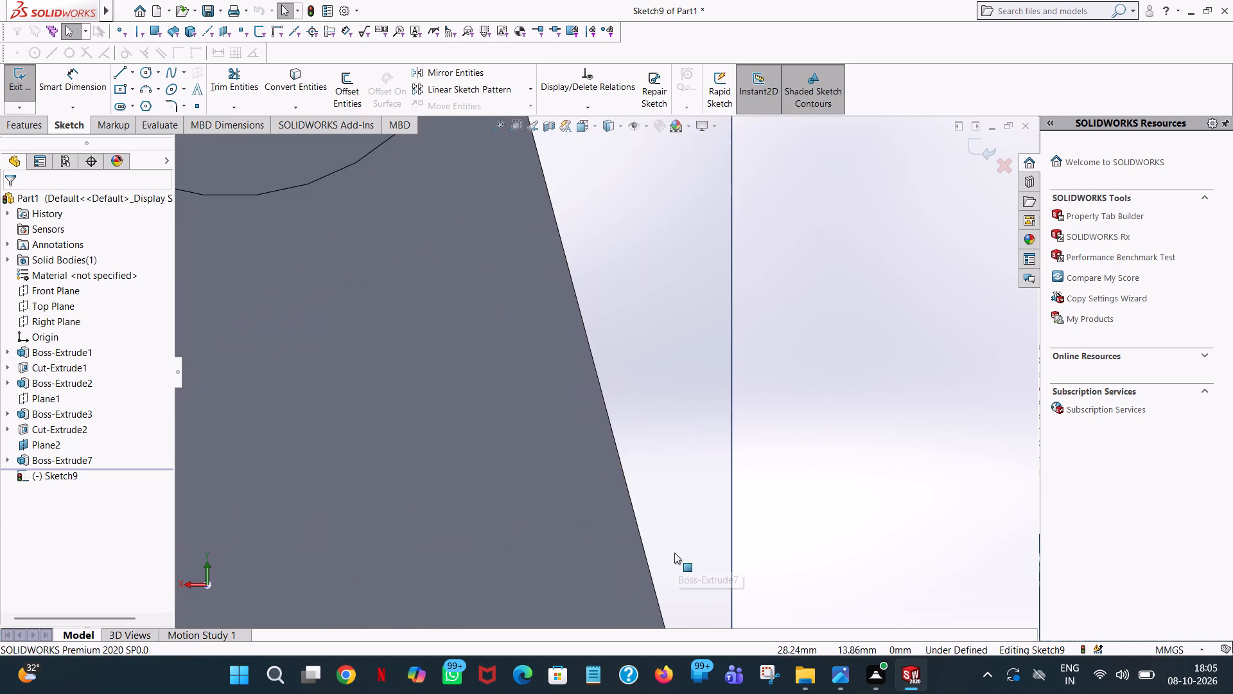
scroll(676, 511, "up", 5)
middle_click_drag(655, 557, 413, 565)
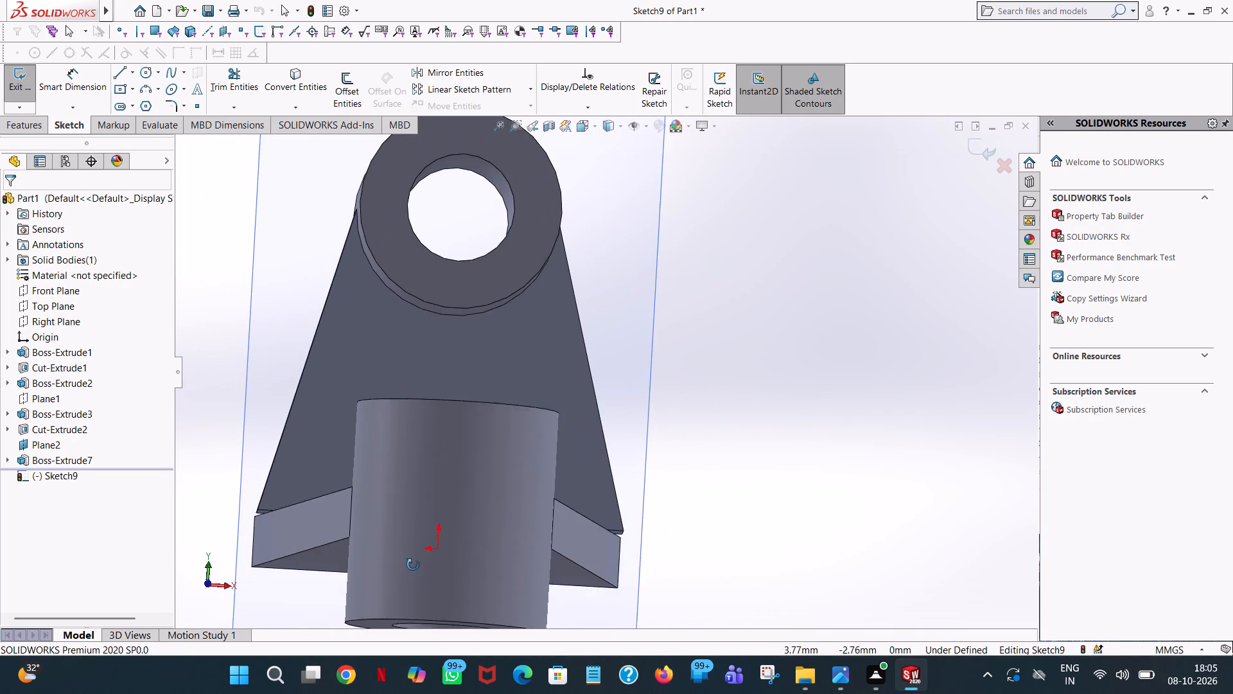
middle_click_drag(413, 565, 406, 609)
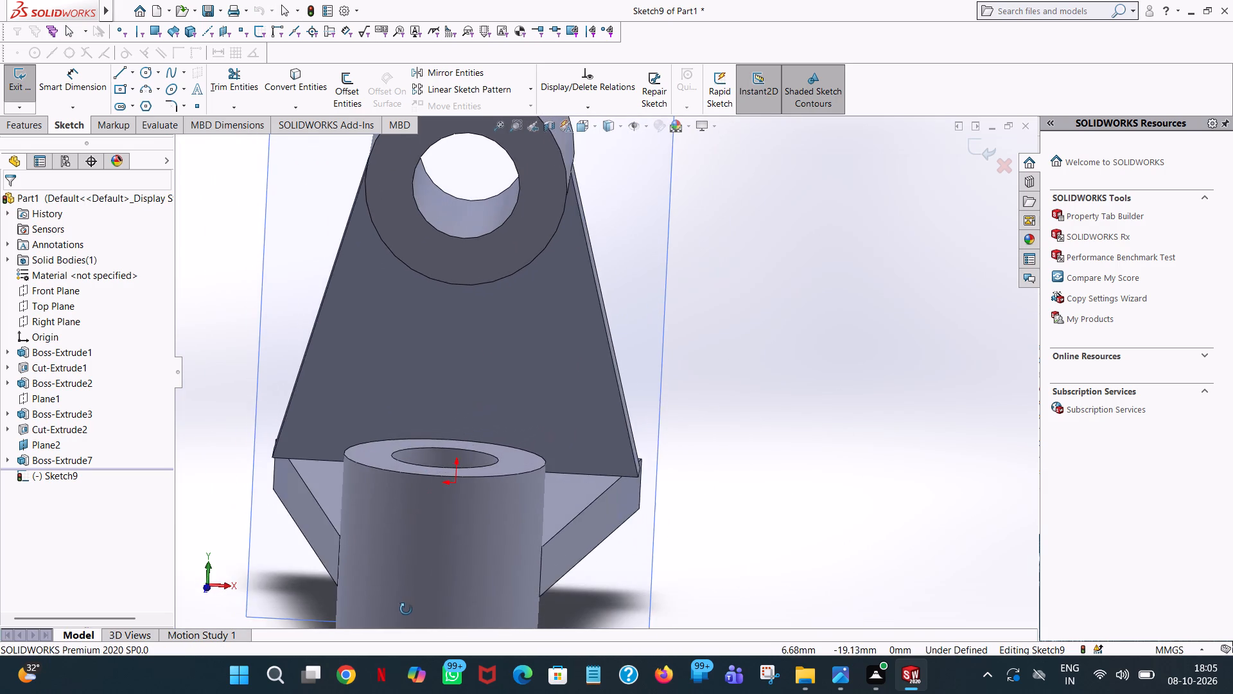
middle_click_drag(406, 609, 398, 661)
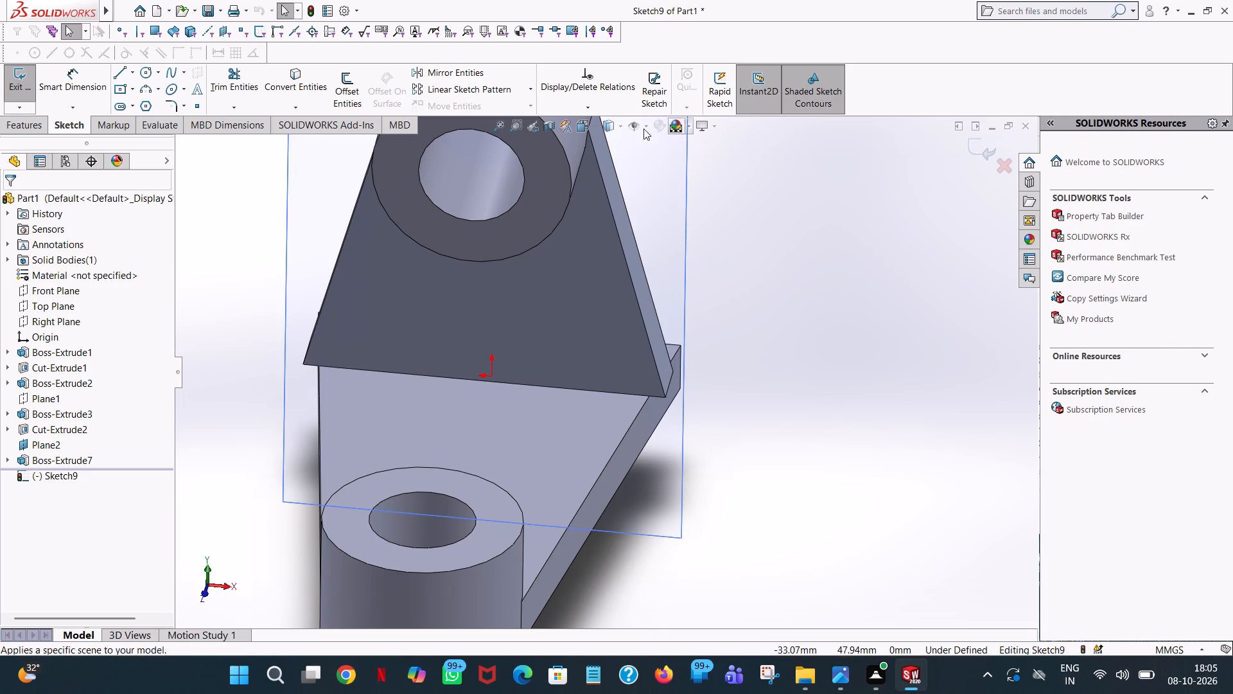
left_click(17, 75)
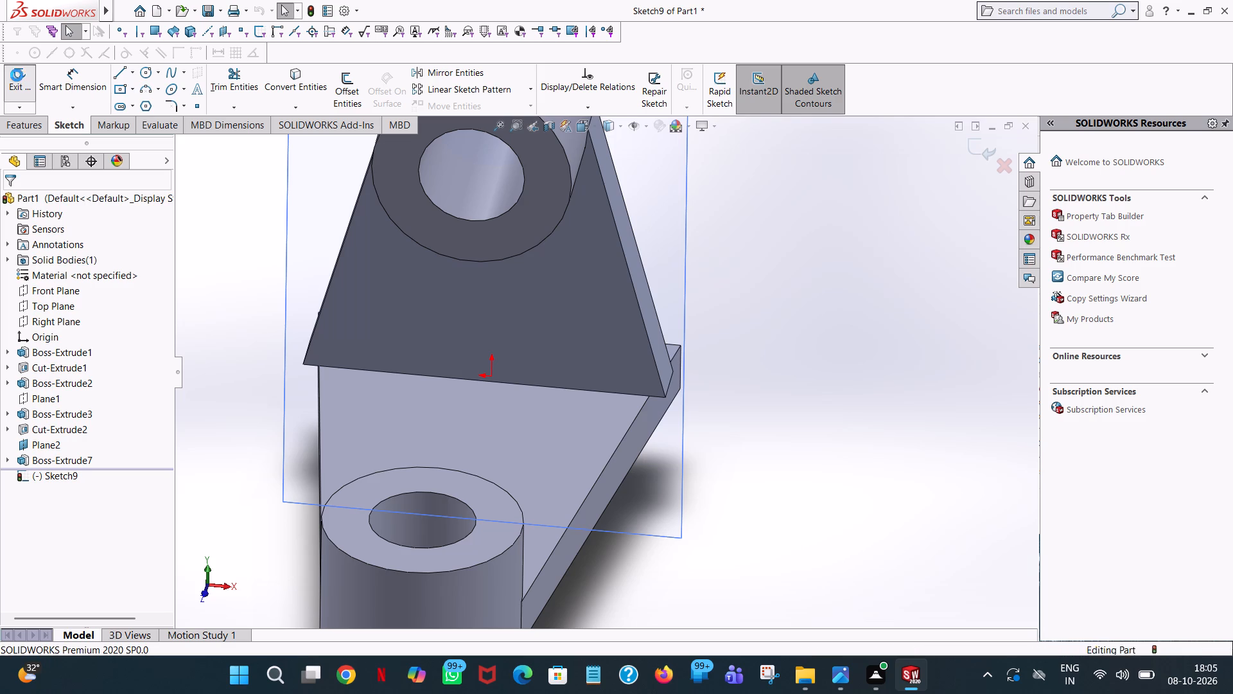
Start an extruded-cut sketch on the tapered arm's underside face and view it normal to the sketch plane.
middle_click_drag(377, 280, 616, 91)
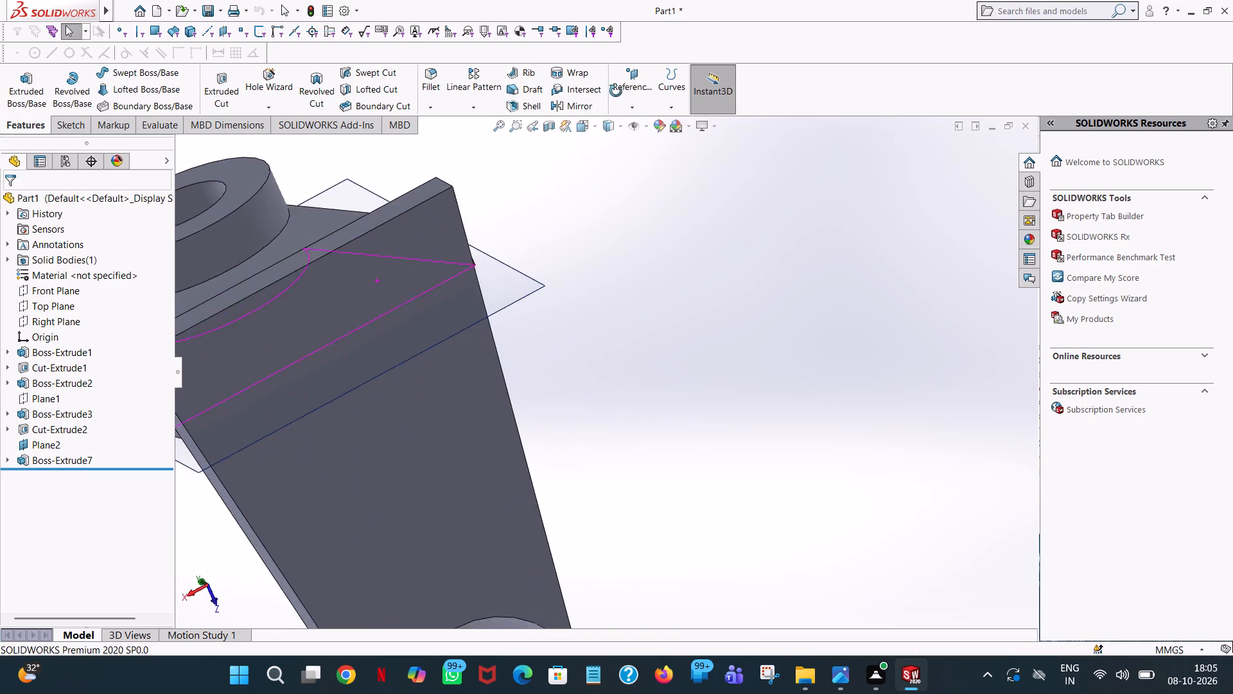
middle_click_drag(616, 91, 592, 33)
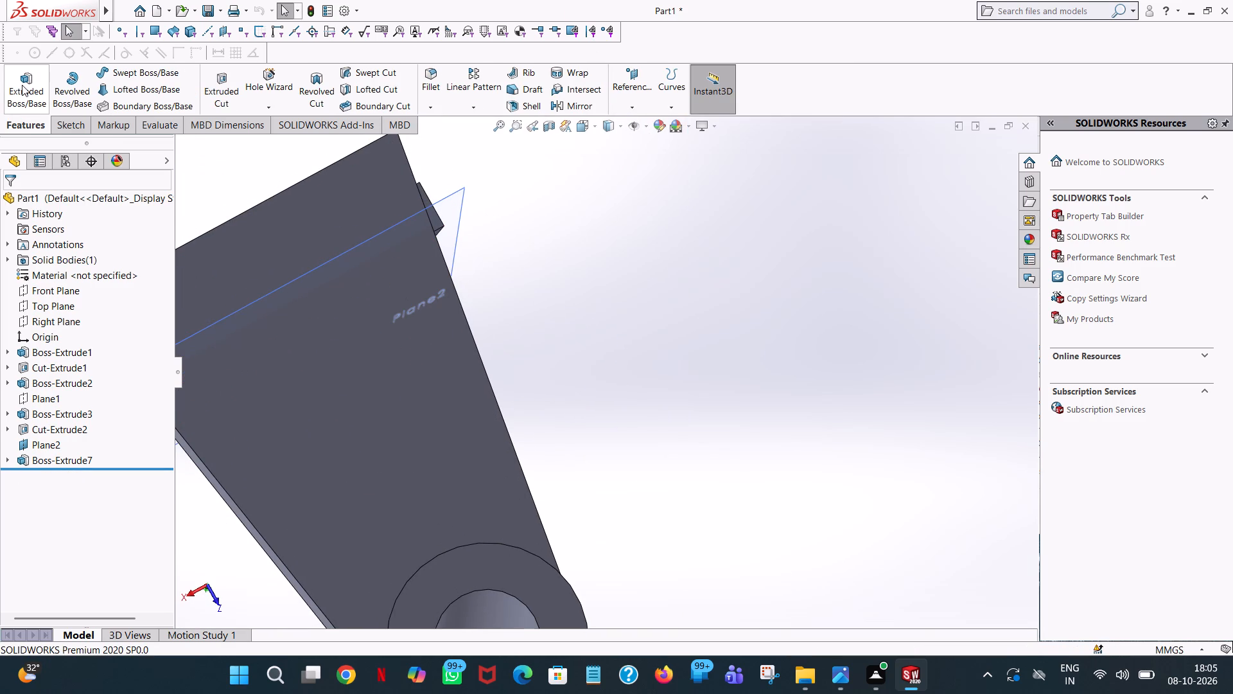
left_click(226, 77)
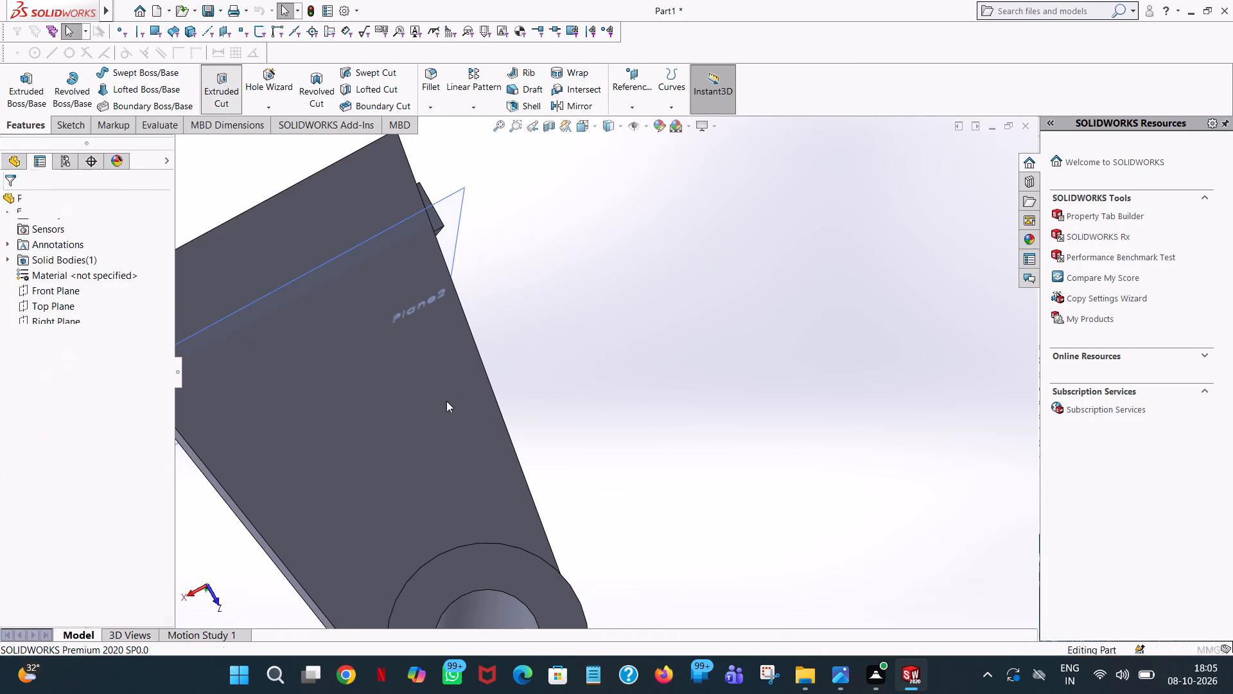
left_click(351, 393)
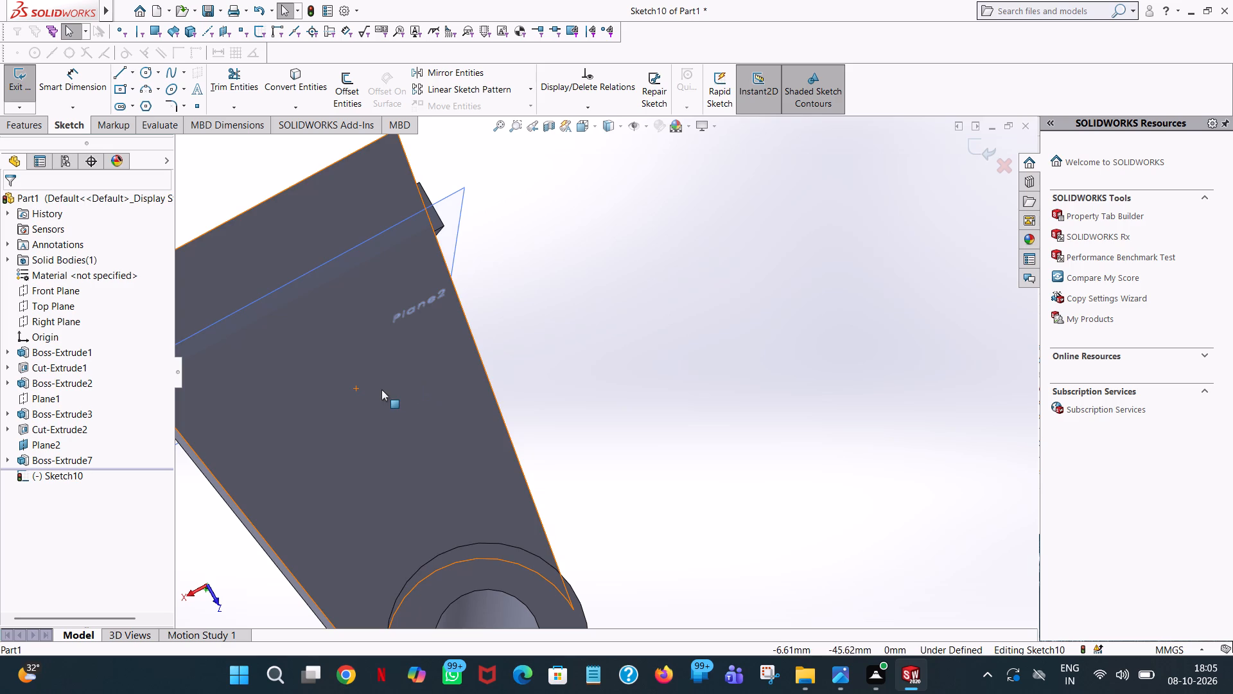
left_click(381, 389)
left_click(678, 436)
right_click(356, 379)
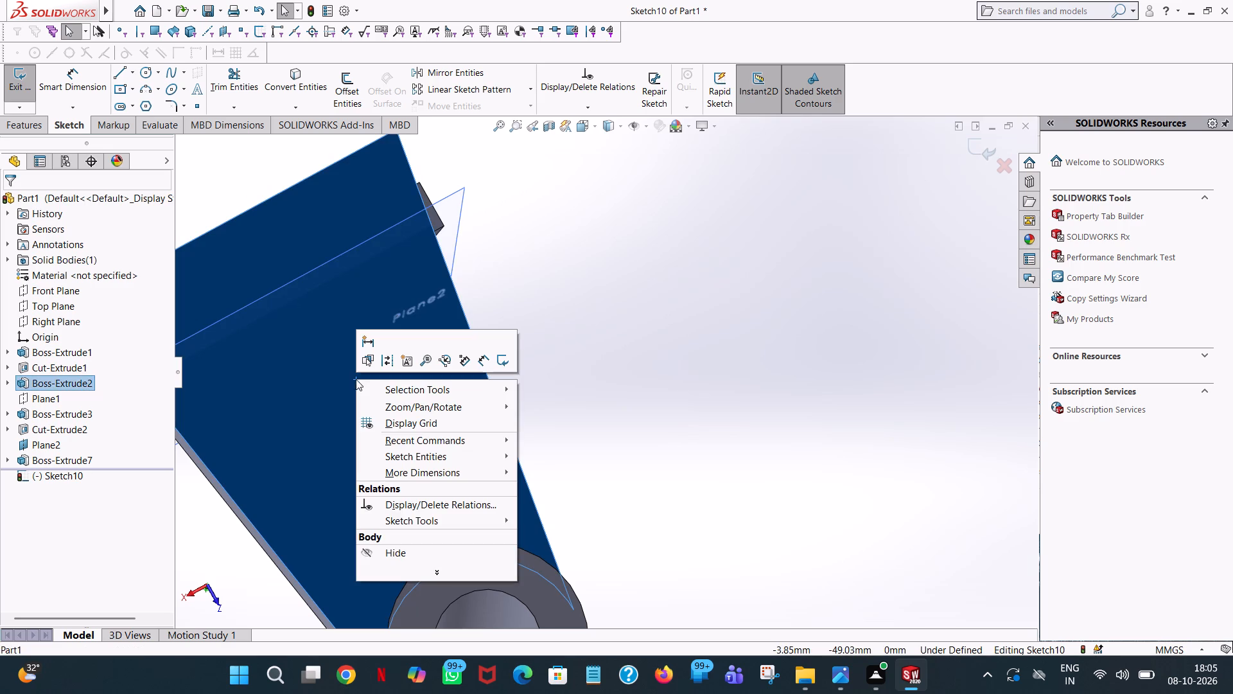
left_click(688, 436)
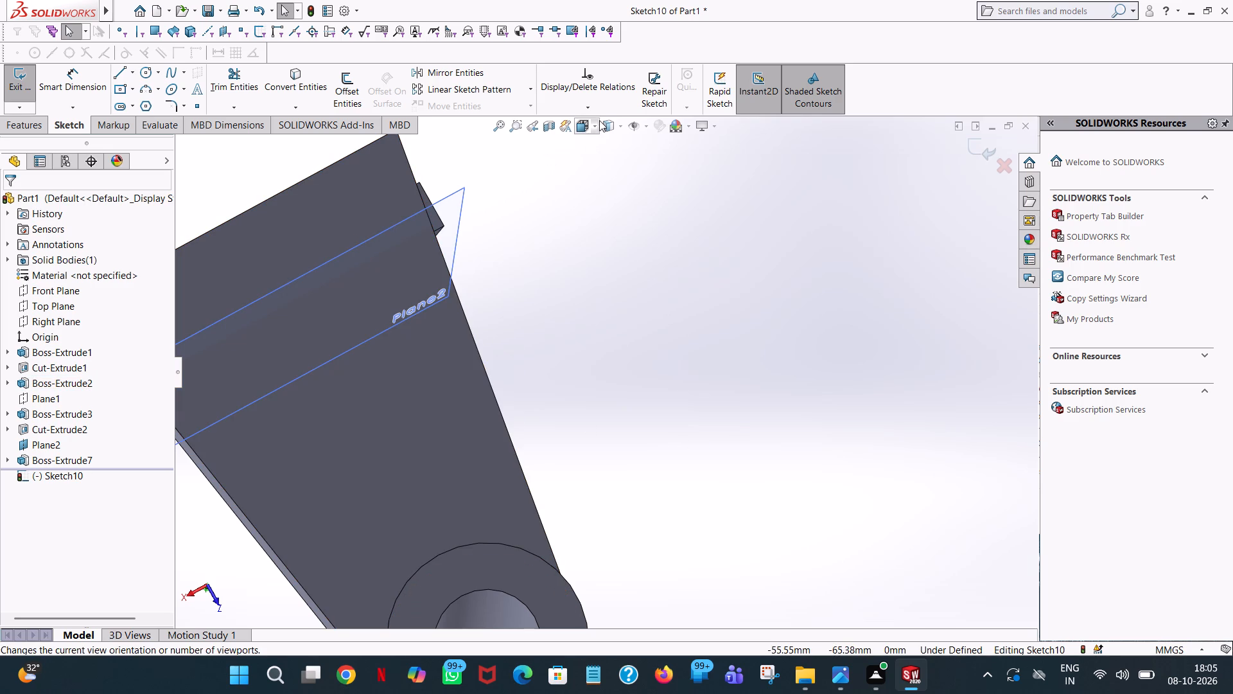
left_click(595, 125)
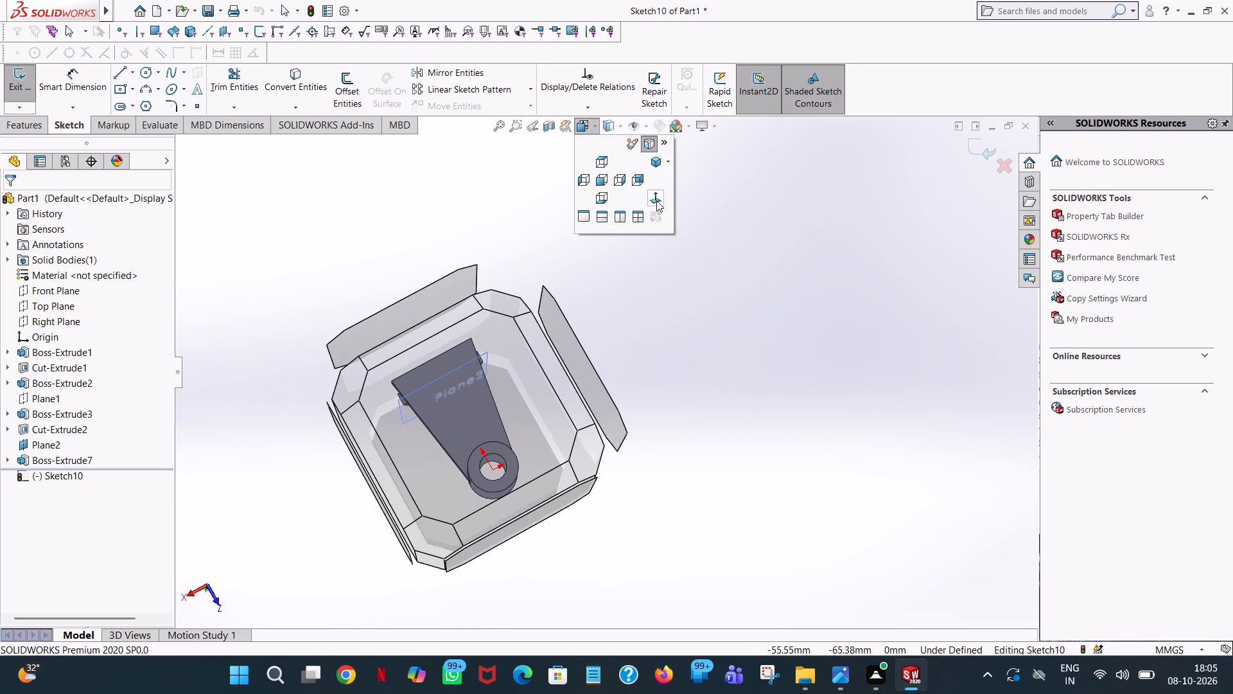
left_click(656, 200)
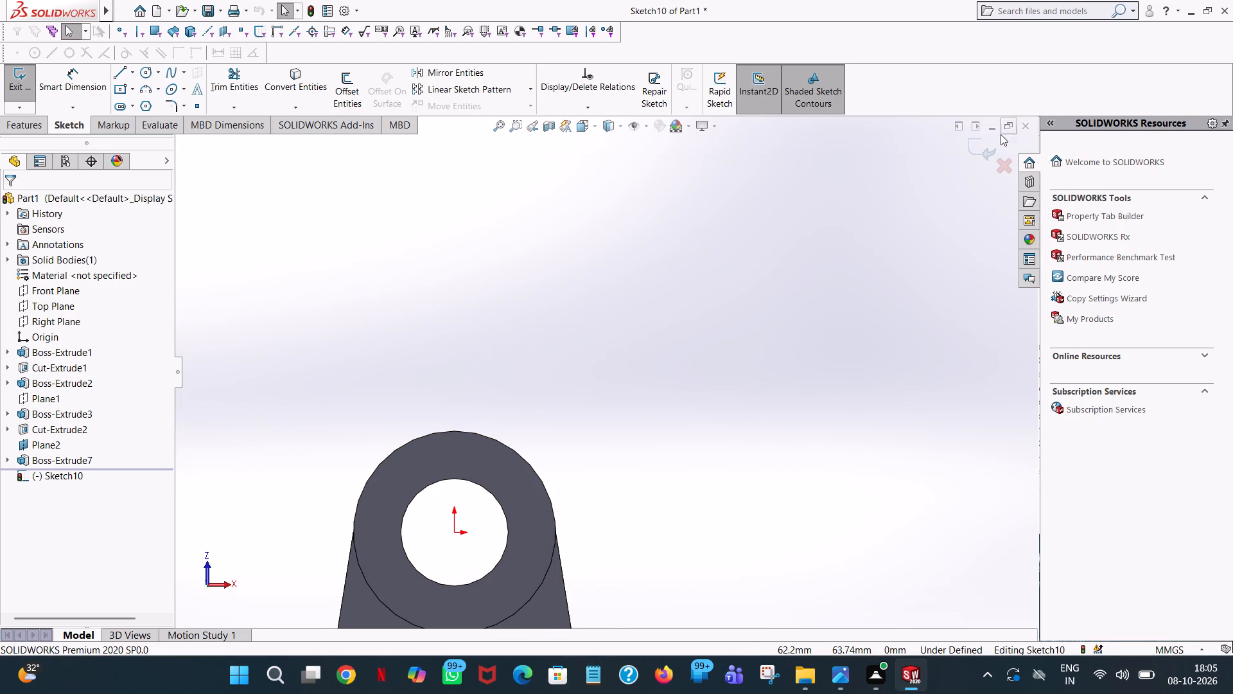
middle_click_drag(712, 392, 712, 0, "ctrl")
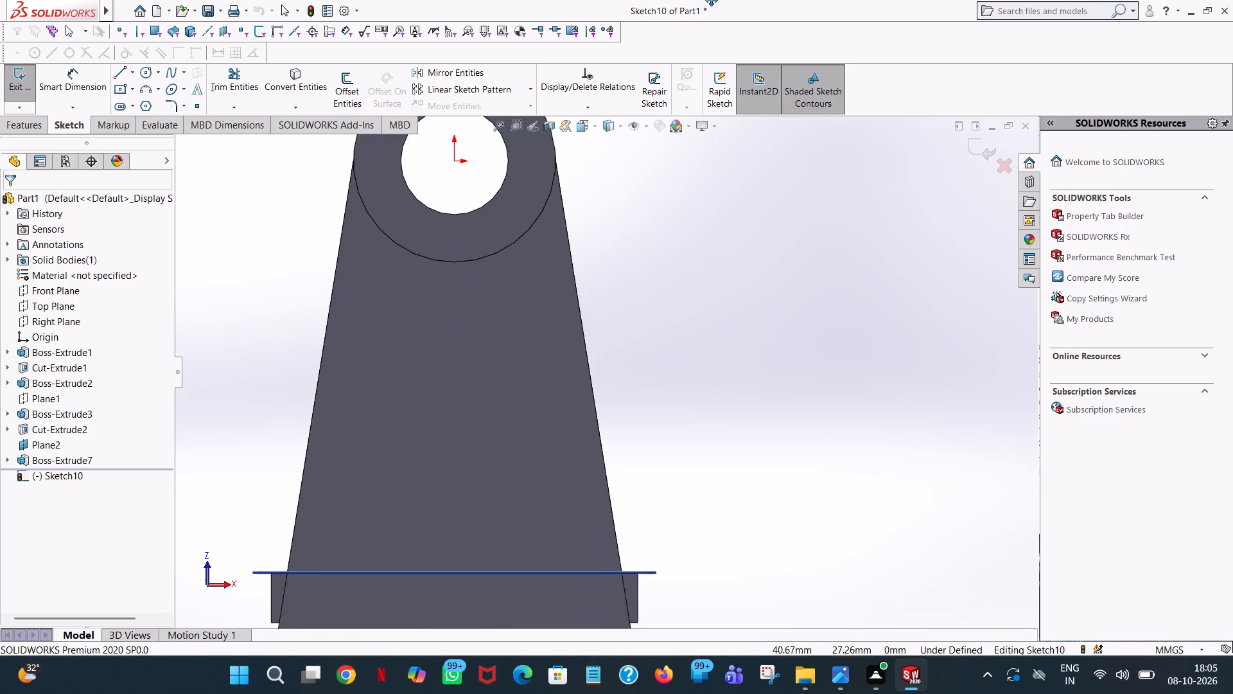
middle_click_drag(712, 0, 732, 0, "ctrl")
scroll(701, 603, "down", 1)
scroll(668, 588, "up", 2)
scroll(602, 546, "down", 1)
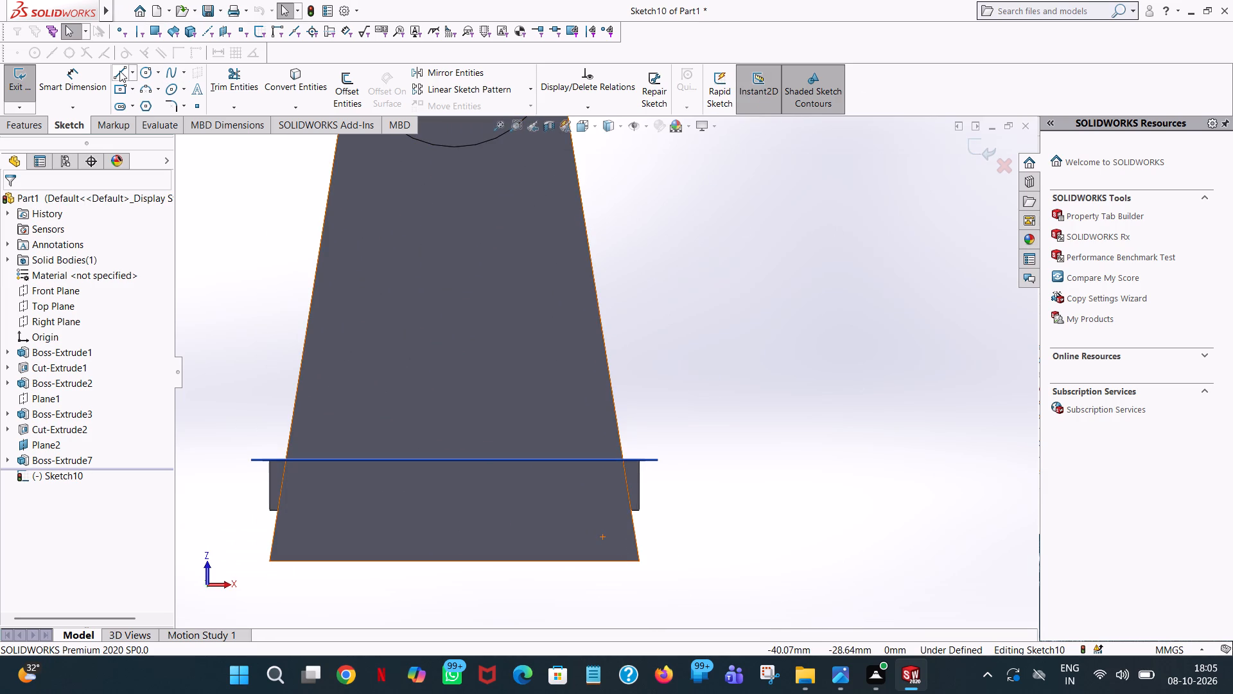
Draw a line about 8.1 mm long along the arm's positive X tapered edge, from the web's outer face to Plane2.
left_click(119, 71)
scroll(658, 529, "down", 4)
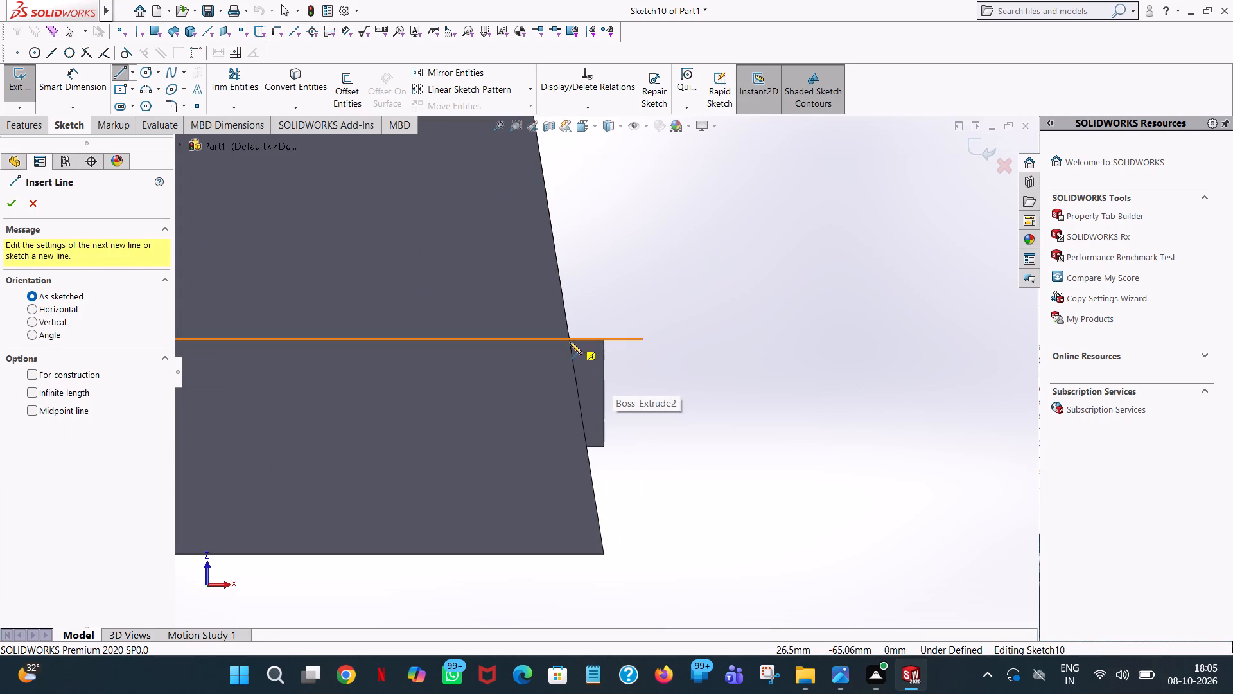
scroll(584, 468, "down", 4)
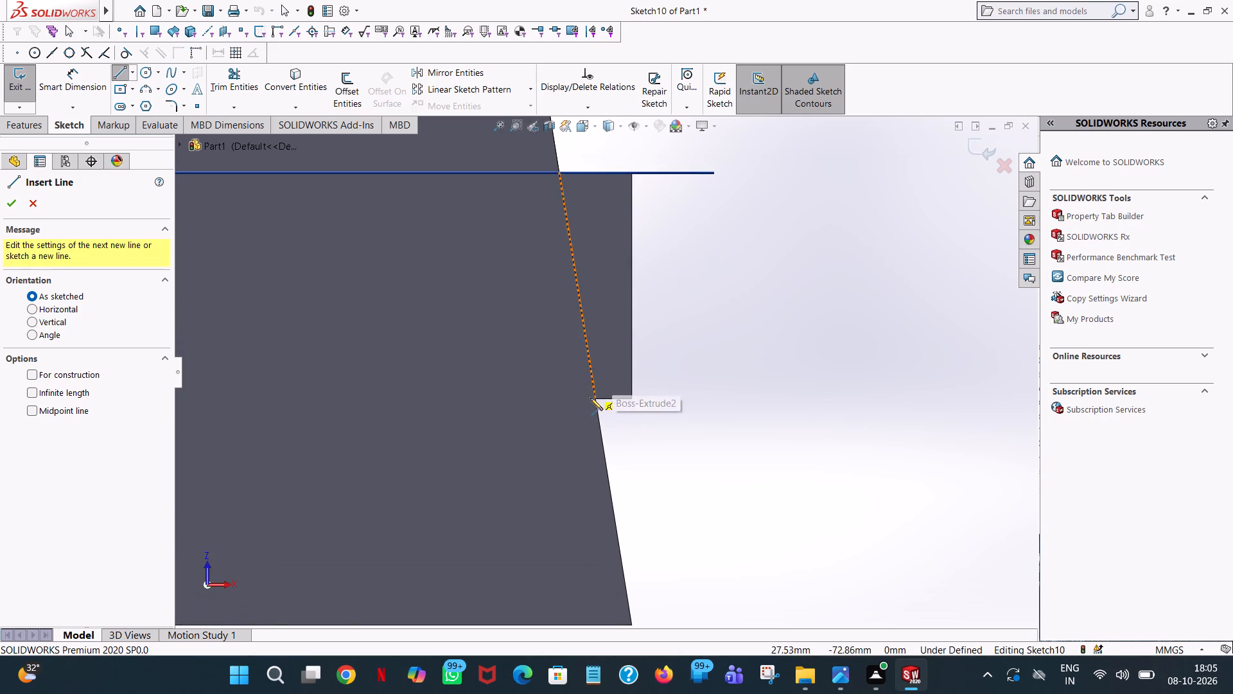
left_click(597, 401)
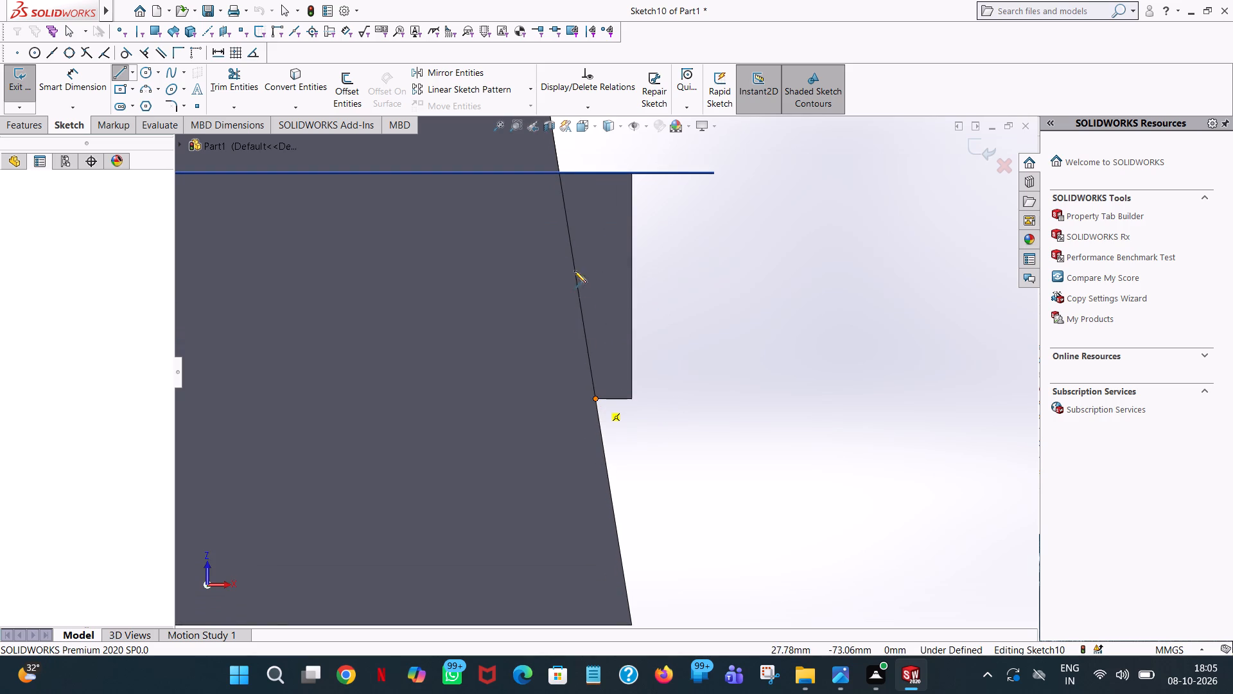
scroll(568, 190, "down", 1)
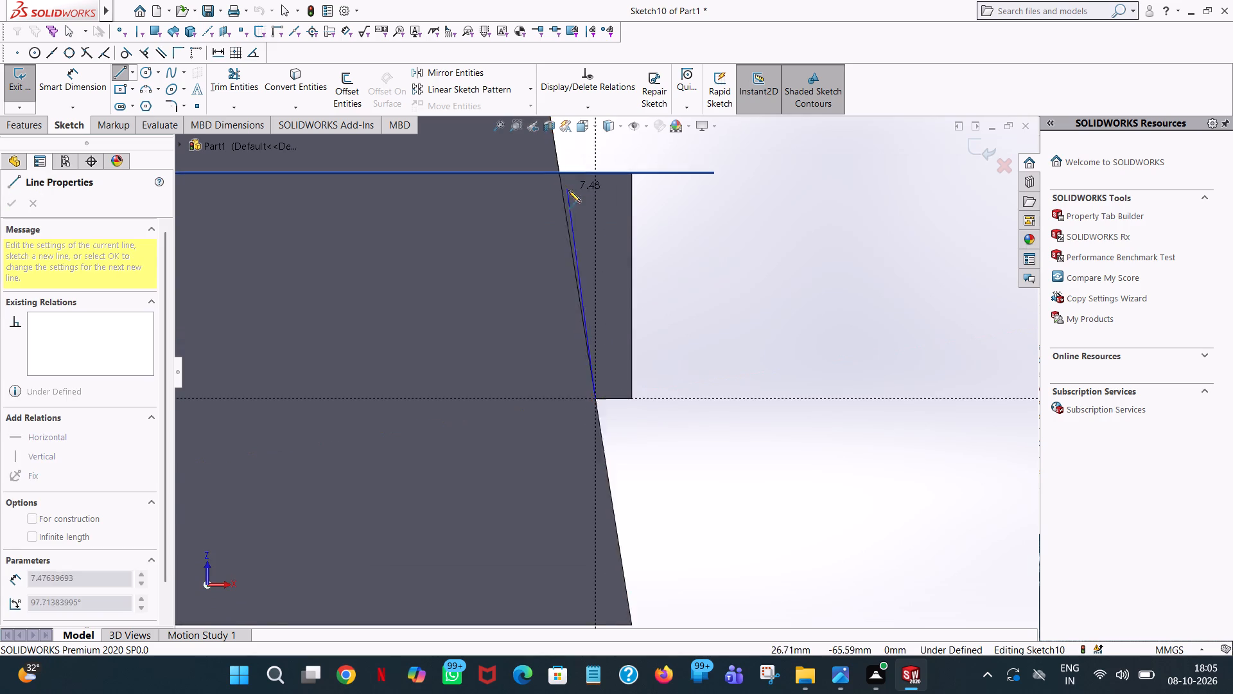
scroll(568, 190, "down", 4)
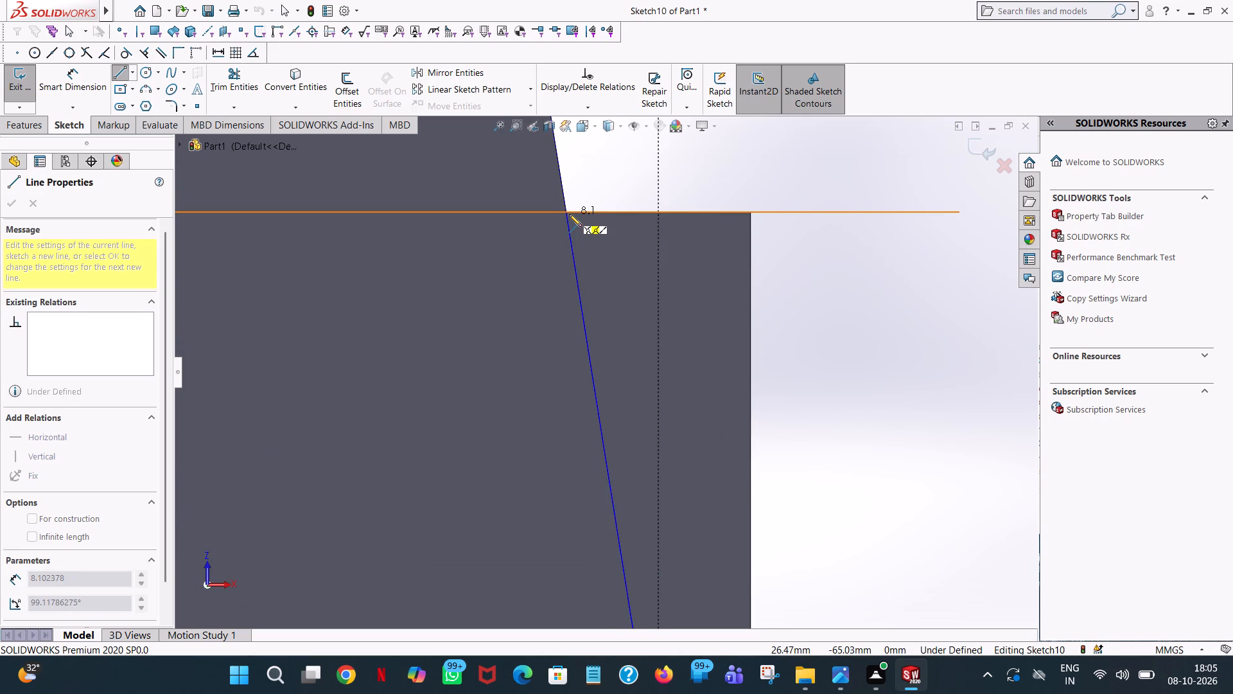
scroll(579, 228, "down", 8)
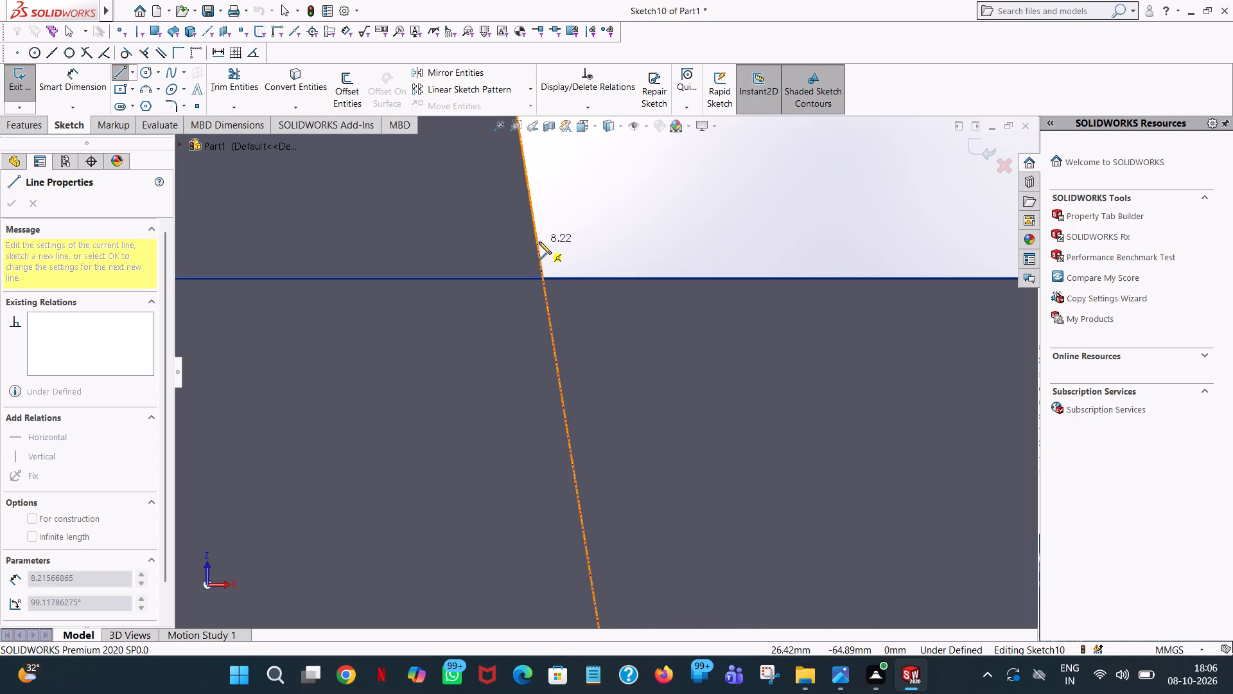
left_click(543, 280)
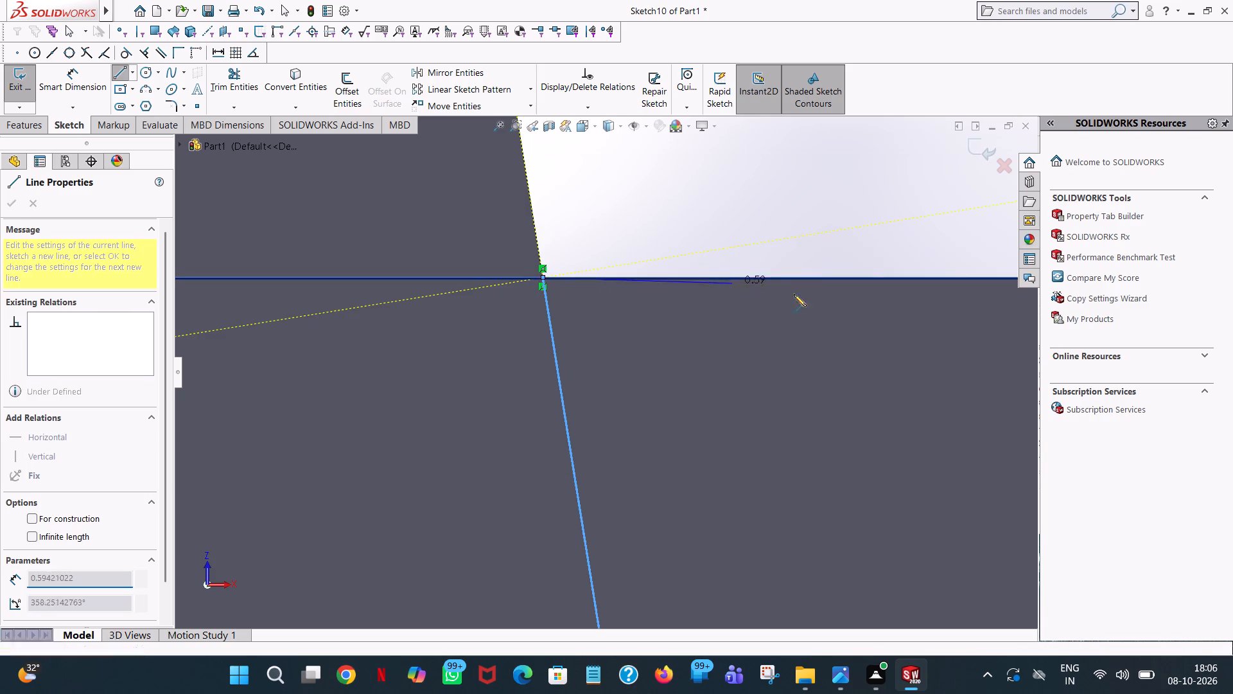
Draw a horizontal line about 2.57 mm long along Plane2, from the tapered line's end to the web's overhanging corner.
scroll(869, 323, "down", 3)
scroll(880, 301, "up", 9)
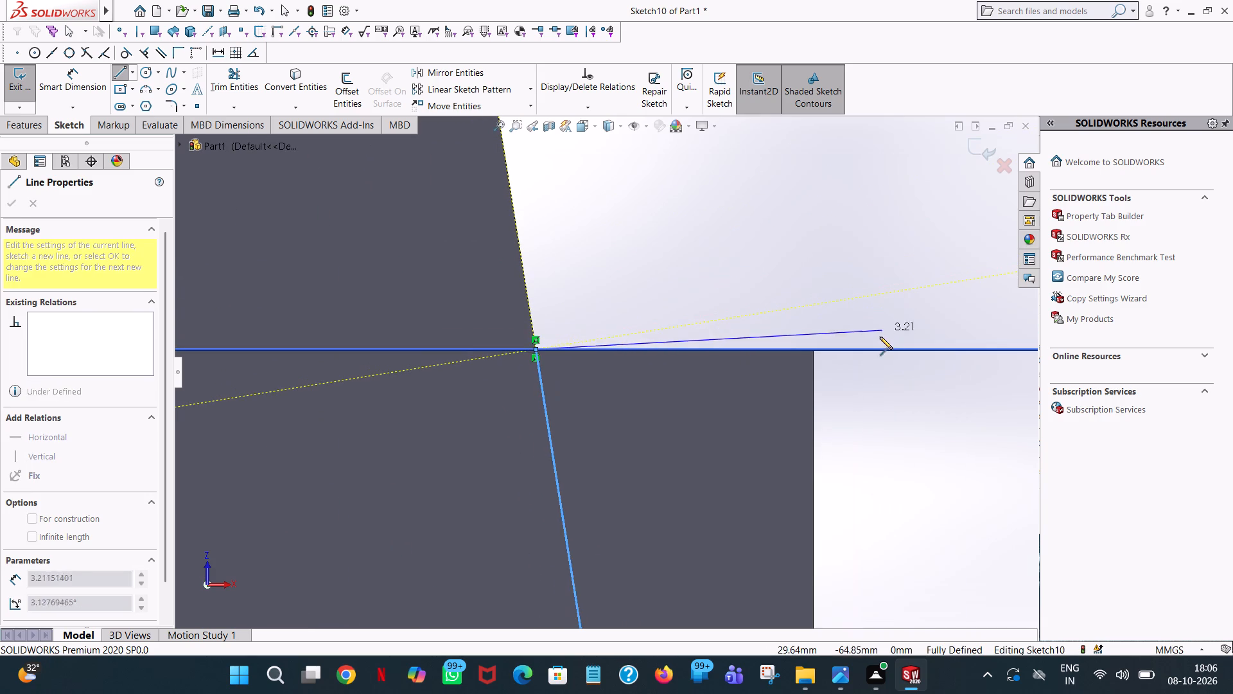
left_click(817, 351)
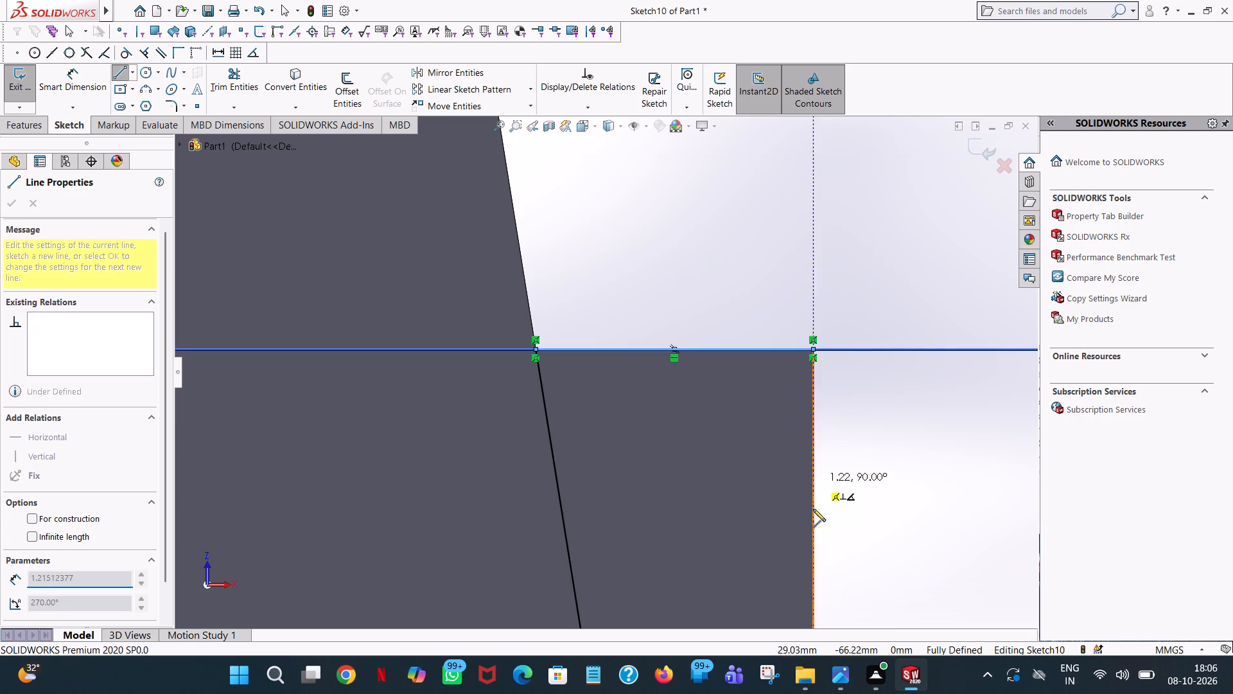
Close the positive X overhang profile with a vertical 8 mm line and a horizontal line about 1.28 mm long back to the tapered line.
scroll(842, 558, "down", 4)
scroll(842, 558, "up", 7)
scroll(743, 585, "up", 6)
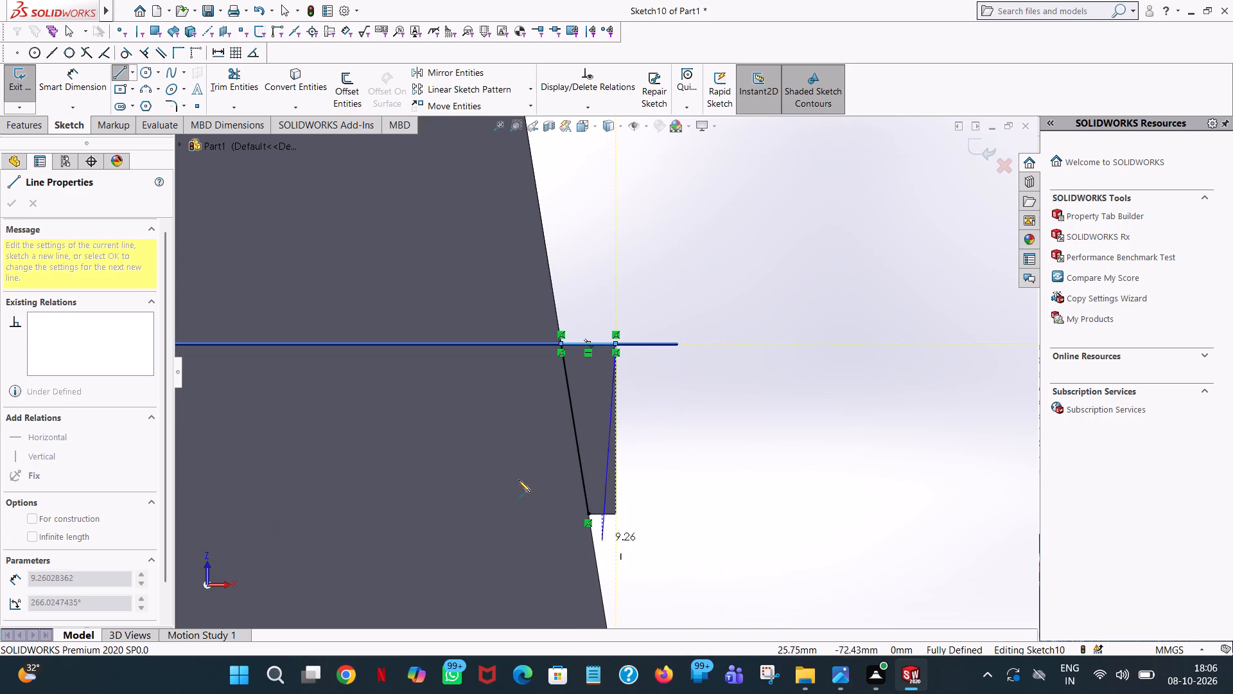
scroll(647, 558, "down", 7)
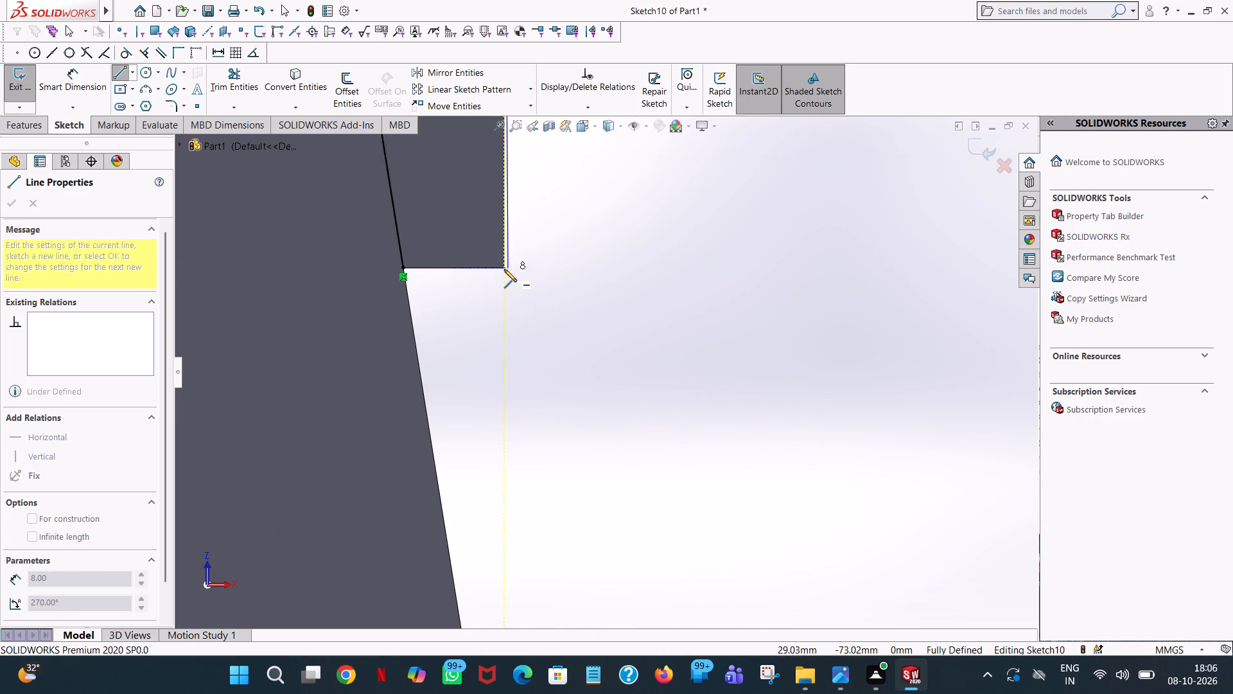
left_click(503, 269)
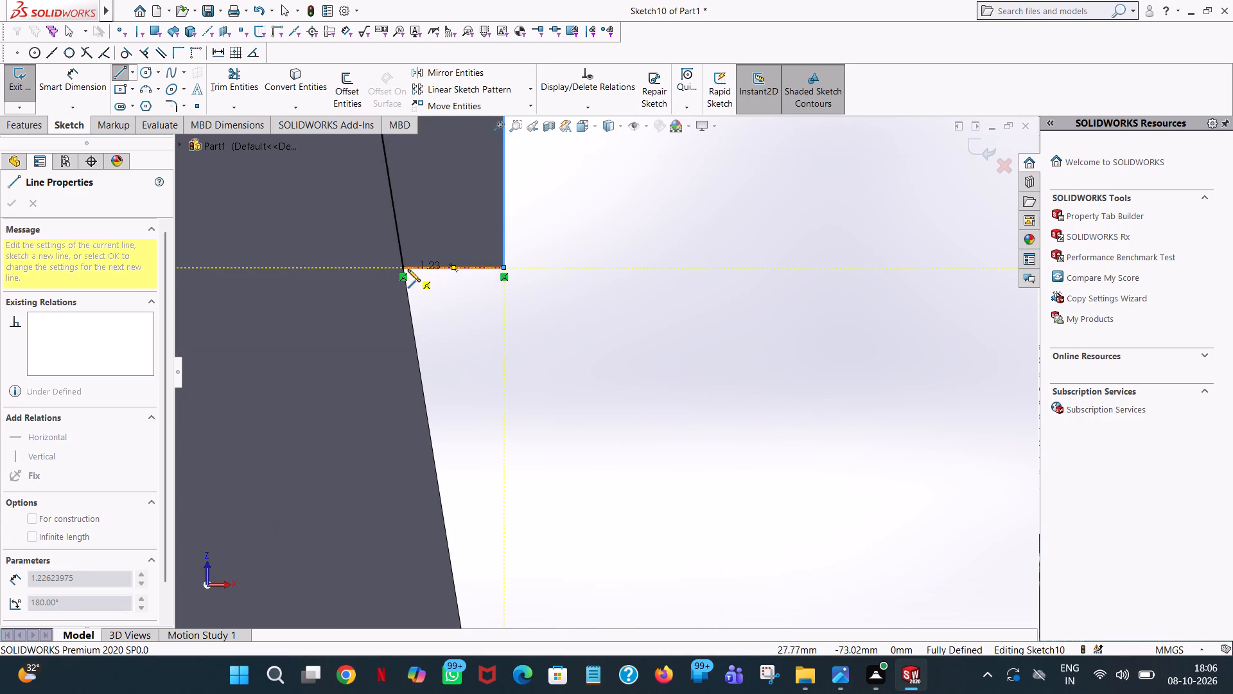
left_click(404, 268)
right_click(404, 268)
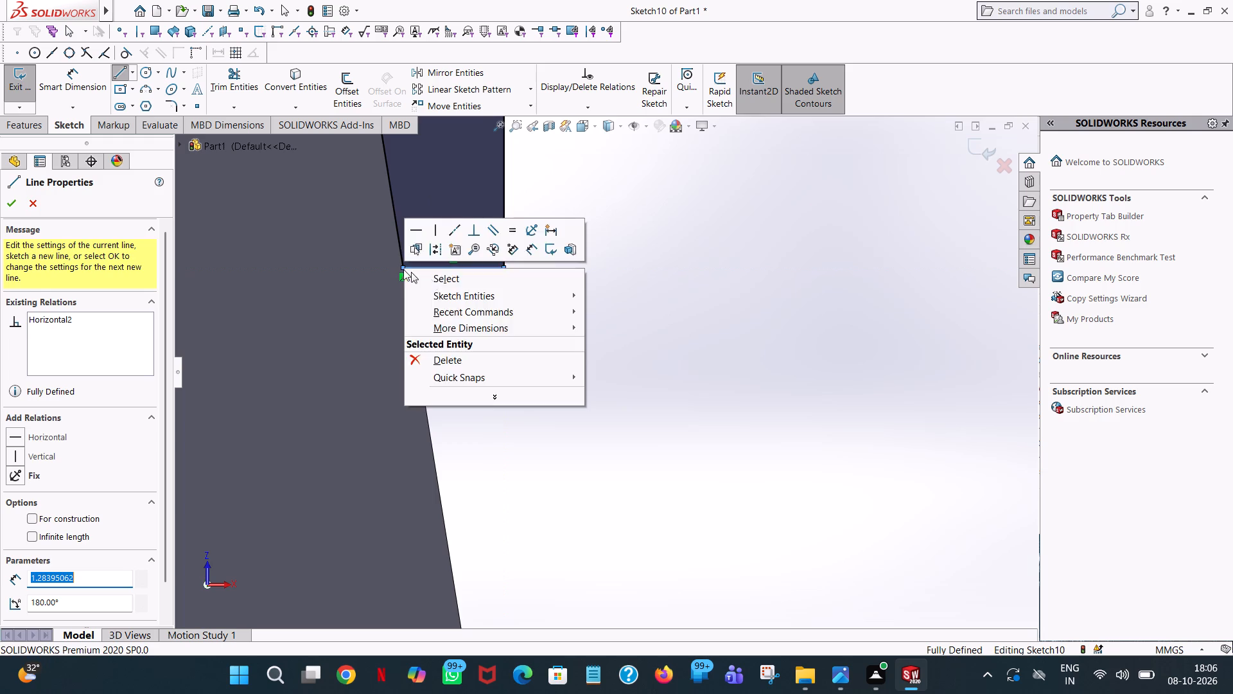
left_click(442, 280)
Extrude-cut the positive X overhang profile 38 mm Blind from the arm's underside up through the web.
scroll(499, 292, "up", 14)
left_click_drag(356, 294, 344, 278)
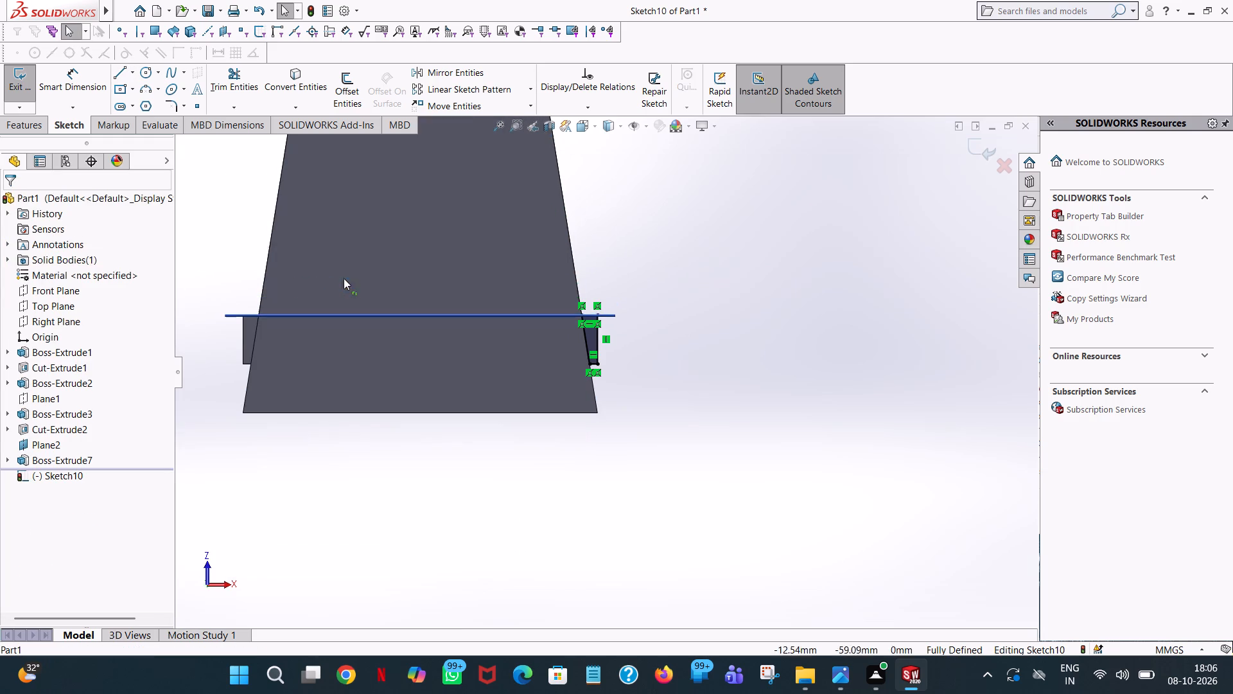
left_click_drag(344, 278, 308, 269)
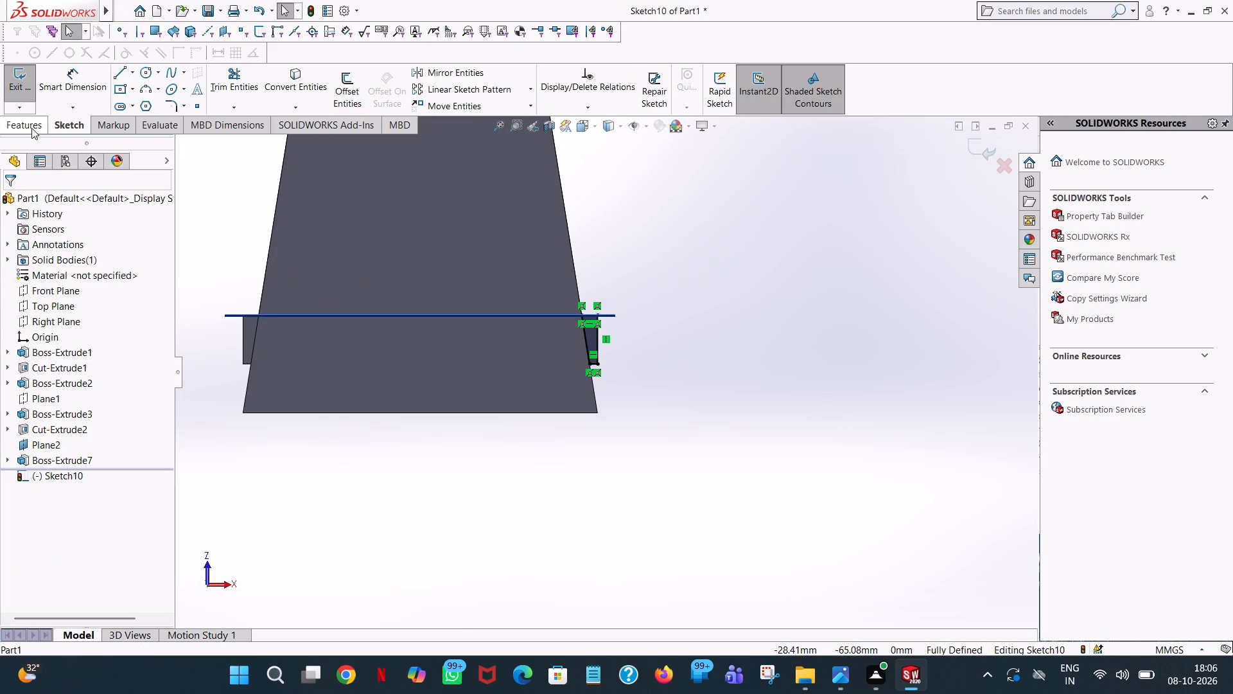
left_click(31, 128)
left_click(222, 89)
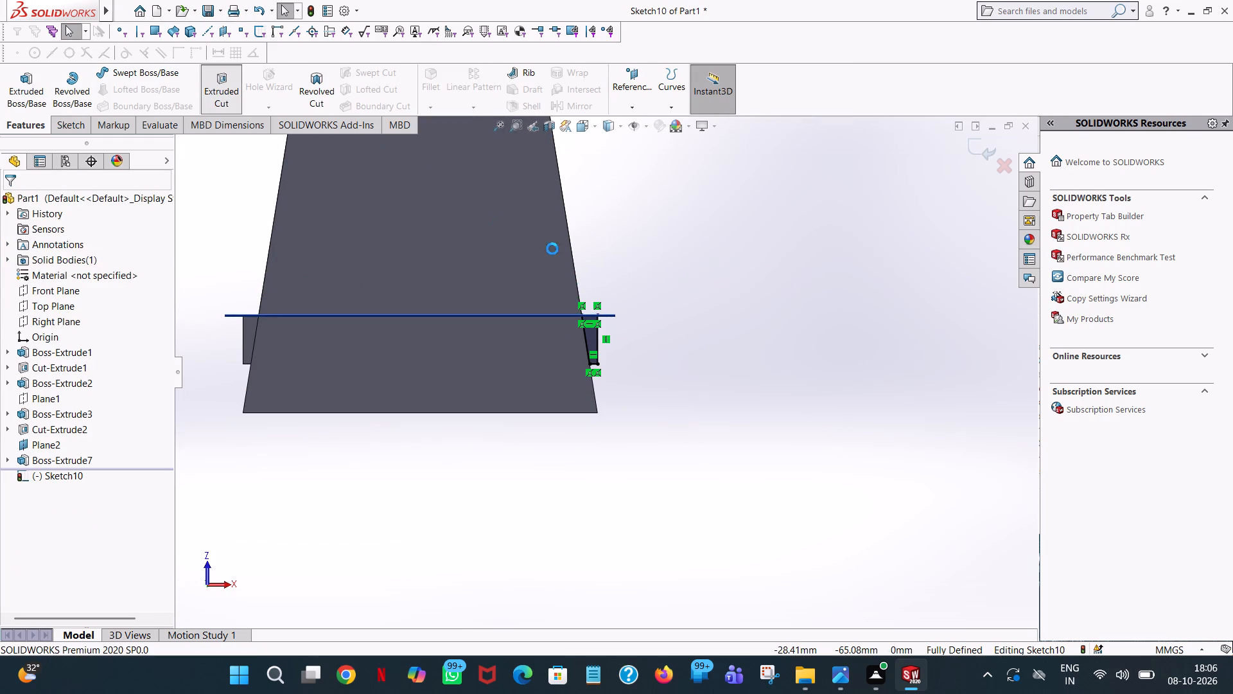
scroll(768, 290, "up", 1)
middle_click_drag(768, 290, 543, 134)
scroll(720, 304, "up", 1)
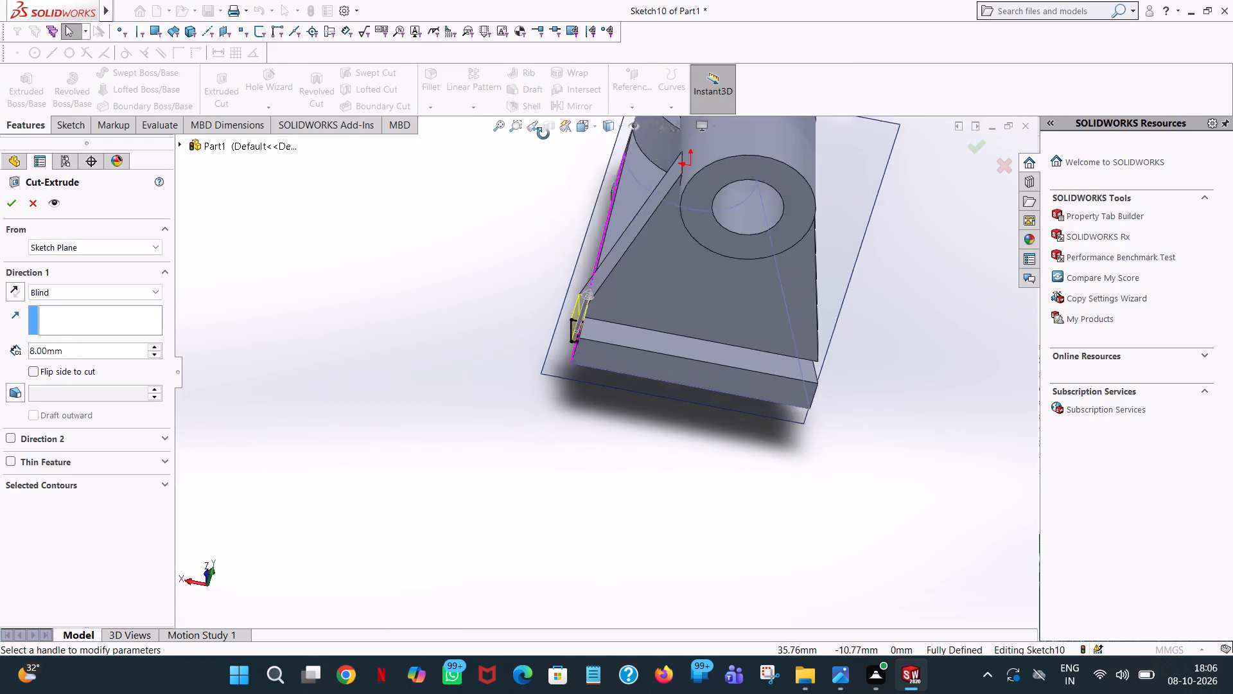
middle_click_drag(543, 134, 573, 88)
scroll(534, 65, "up", 2)
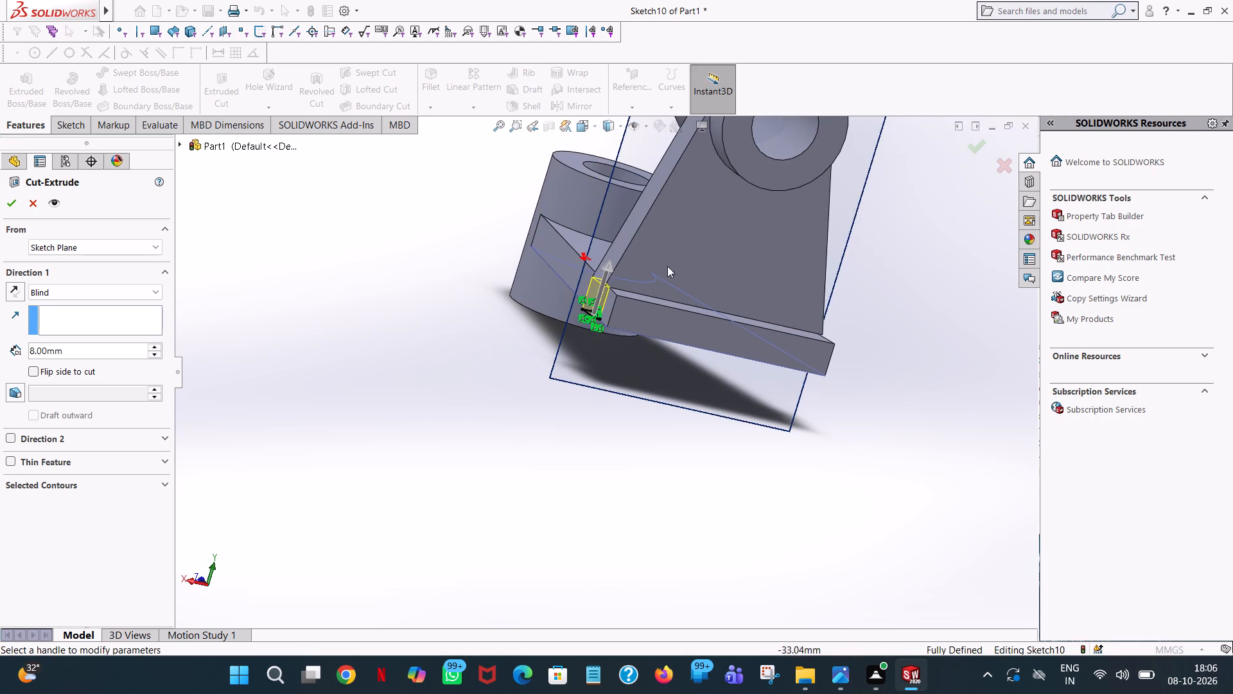
left_click_drag(611, 265, 627, 156)
scroll(716, 254, "up", 1)
middle_click_drag(716, 254, 699, 204)
scroll(716, 254, "up", 2)
scroll(701, 199, "up", 1)
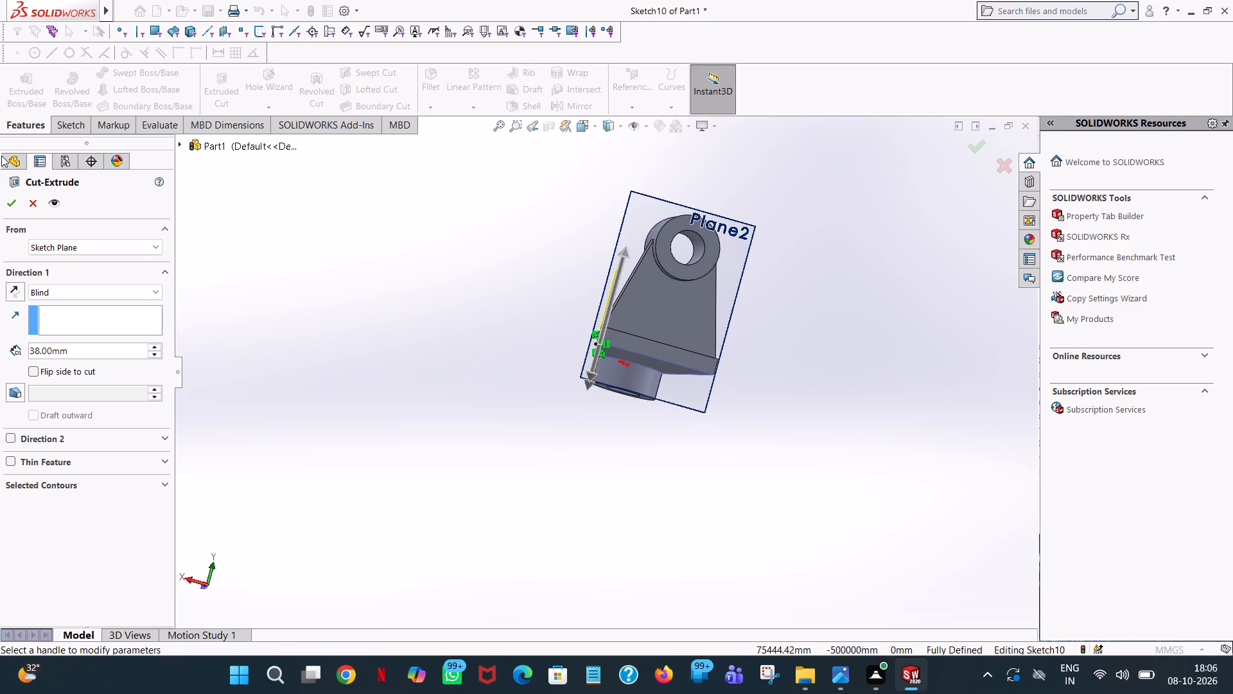
left_click(16, 200)
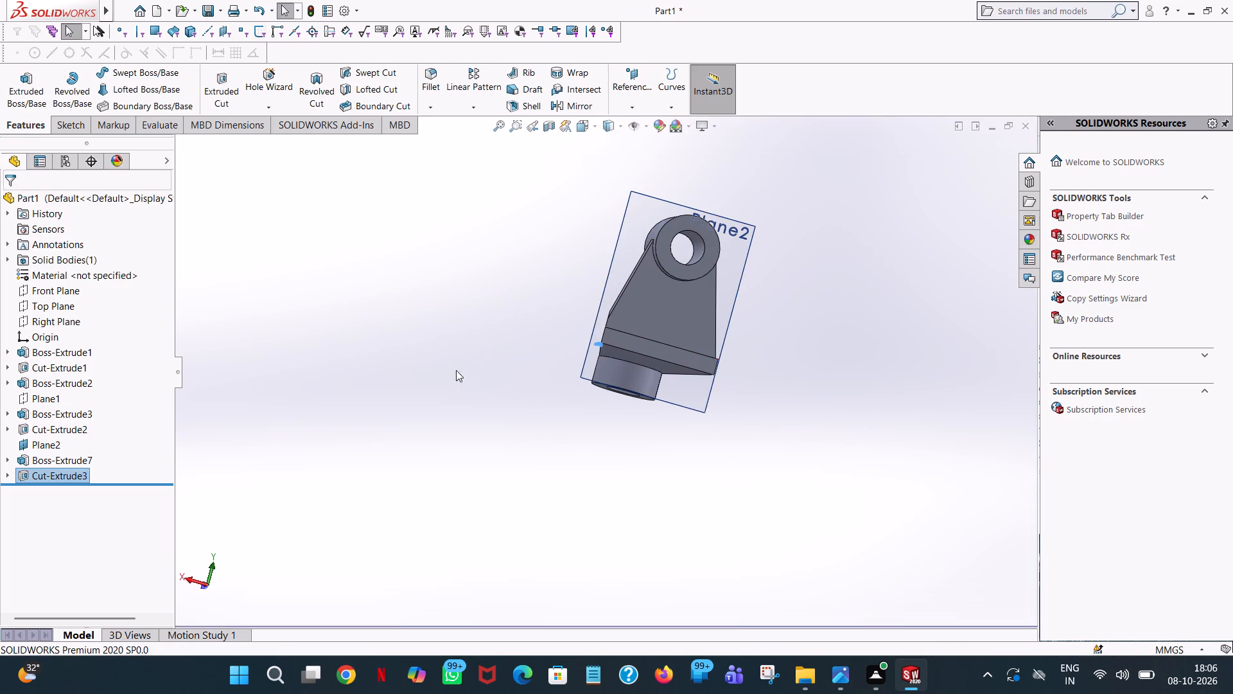
Start another extruded-cut sketch on the tapered arm's underside face and view it normal to the sketch plane.
left_click(456, 370)
scroll(613, 346, "down", 7)
middle_click_drag(633, 330, 706, 362)
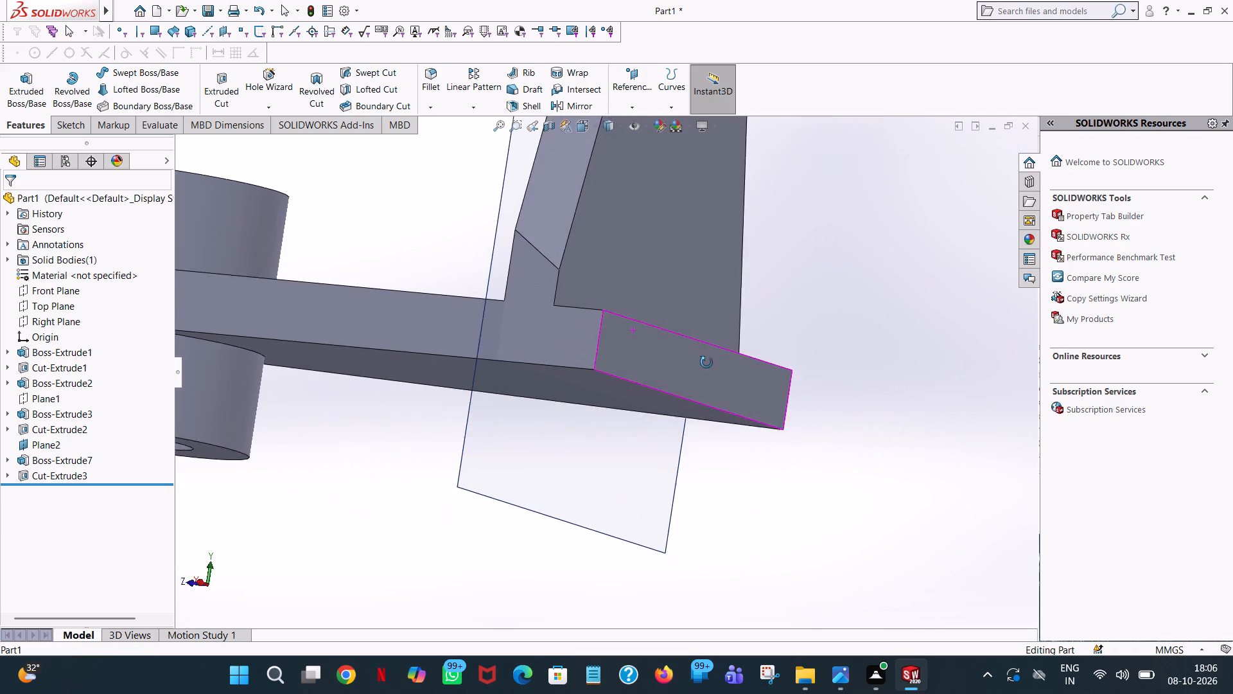
middle_click_drag(706, 362, 875, 383)
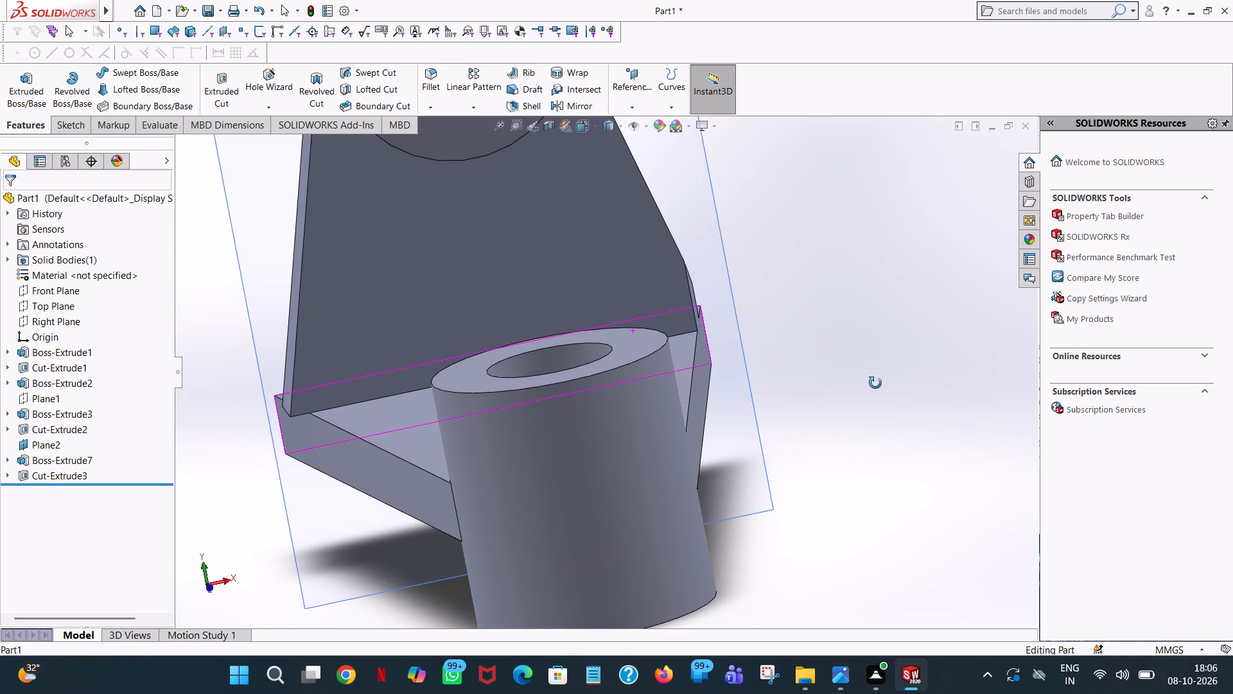
middle_click_drag(875, 383, 888, 452)
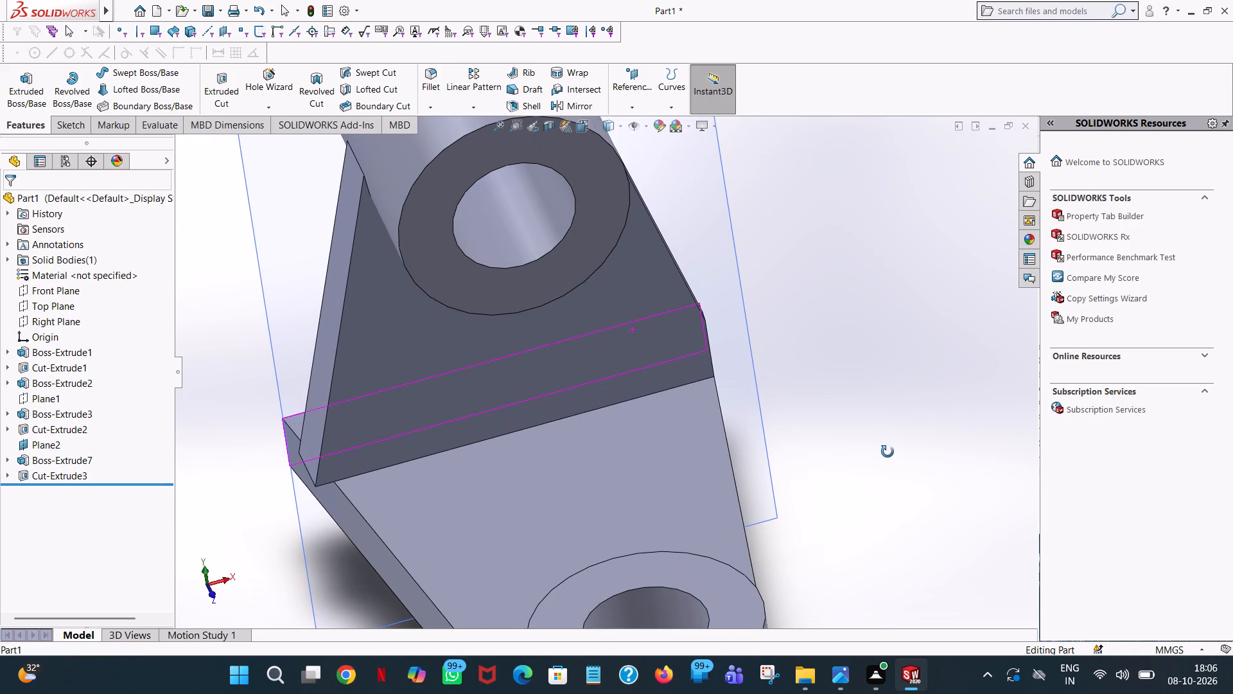
middle_click_drag(888, 452, 660, 344)
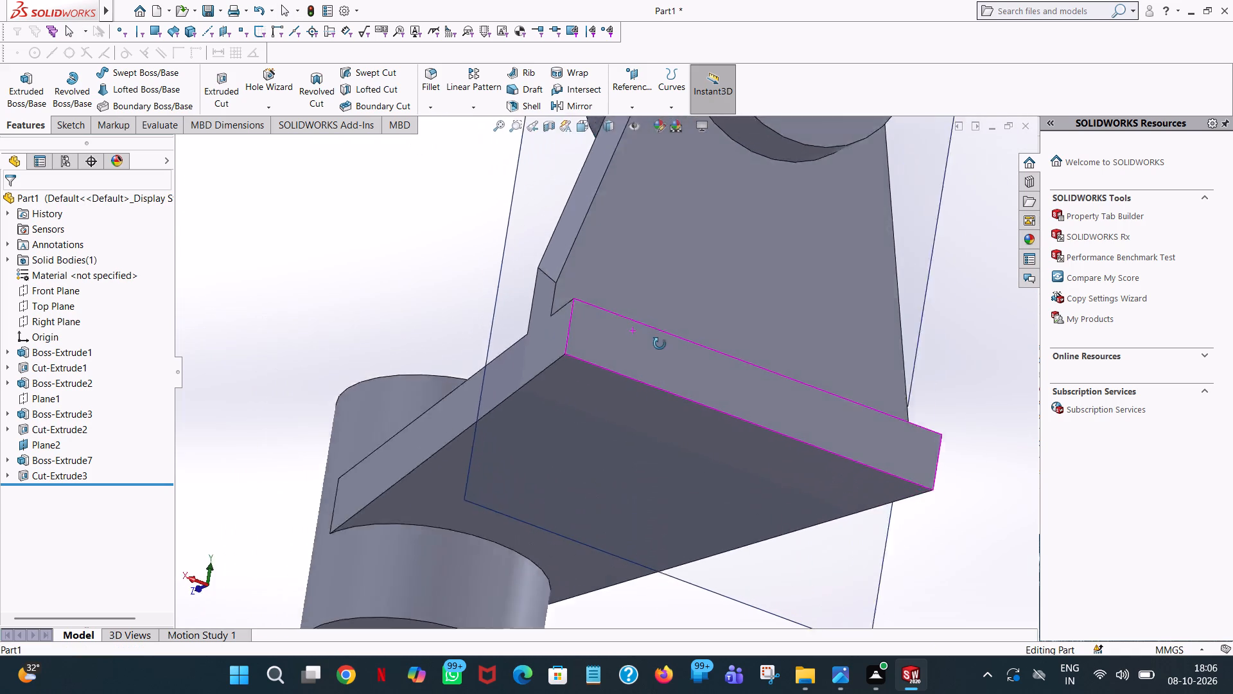
middle_click_drag(660, 344, 690, 155)
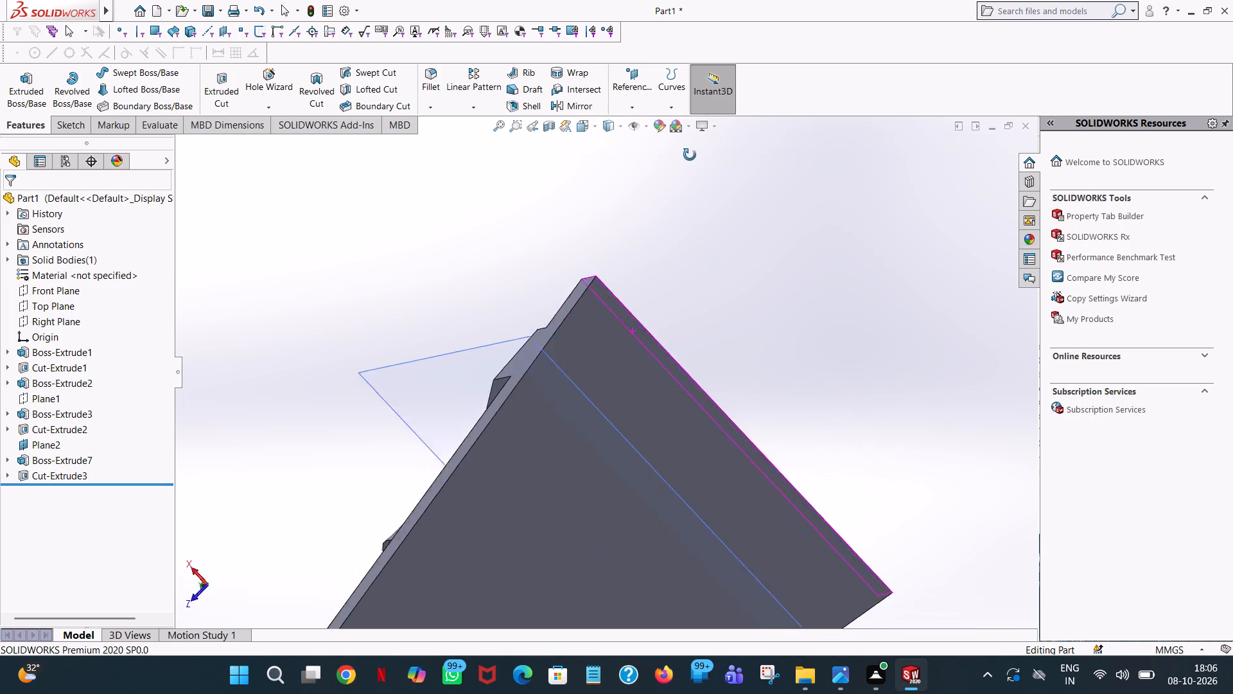
middle_click_drag(690, 155, 690, 151)
scroll(672, 280, "up", 1)
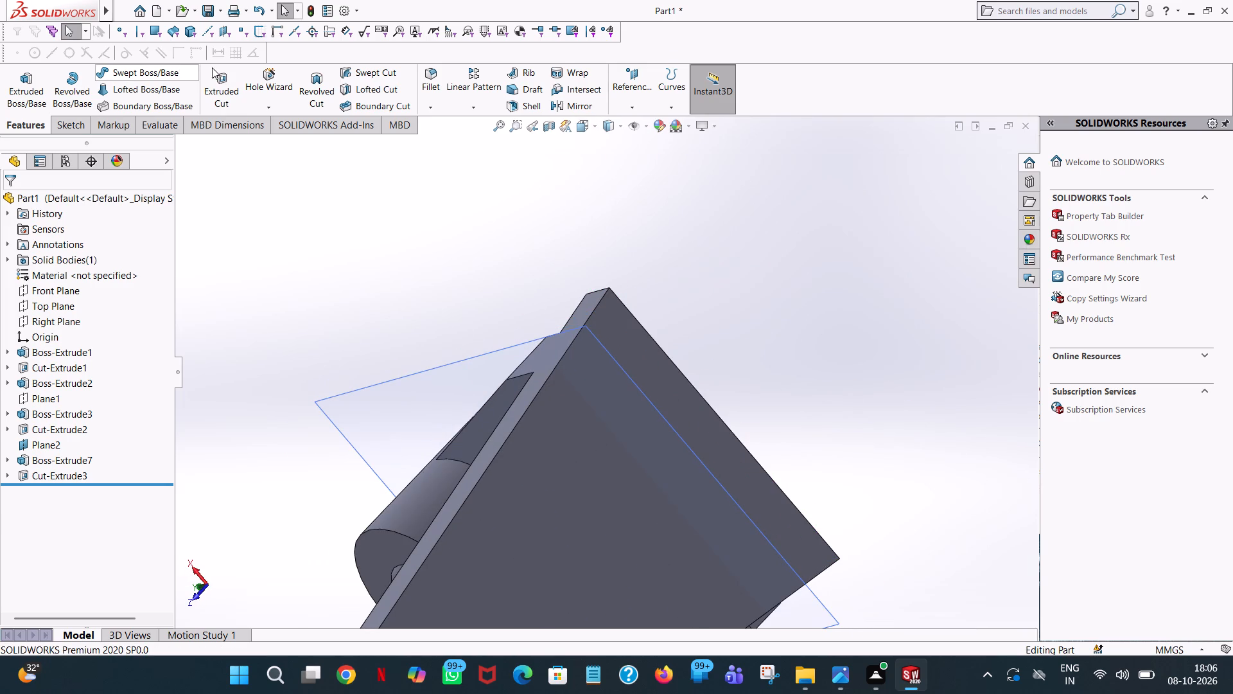
left_click(227, 89)
left_click(611, 472)
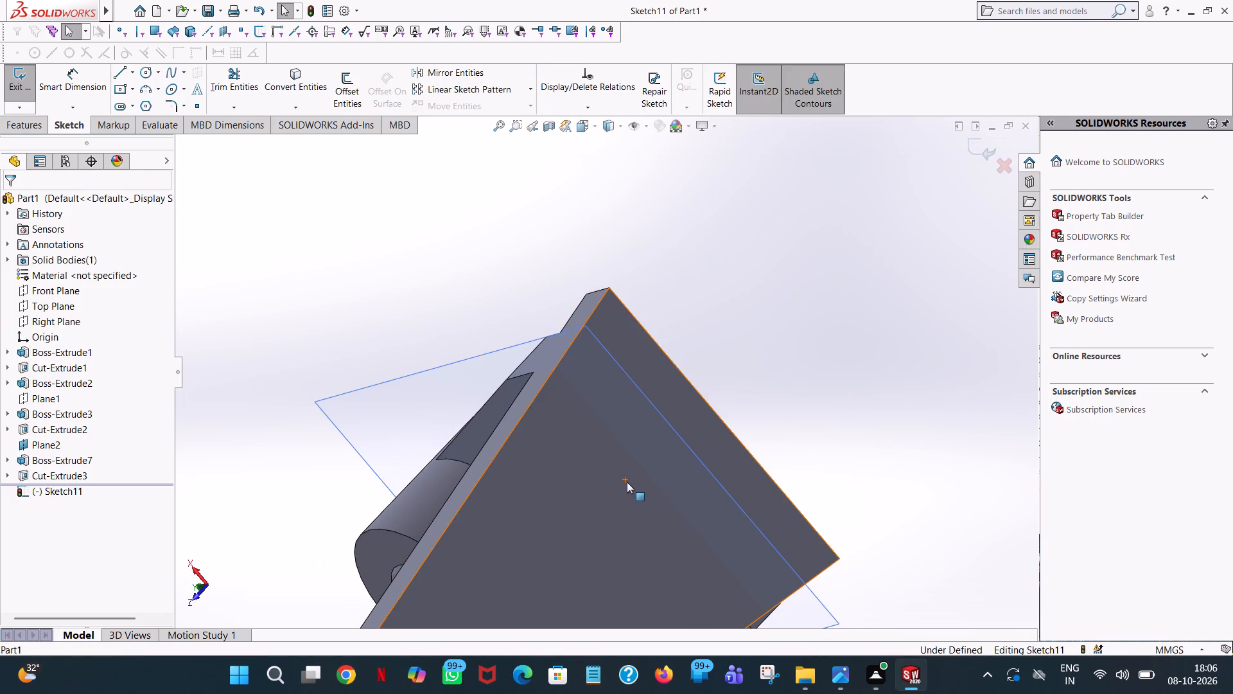
key("space")
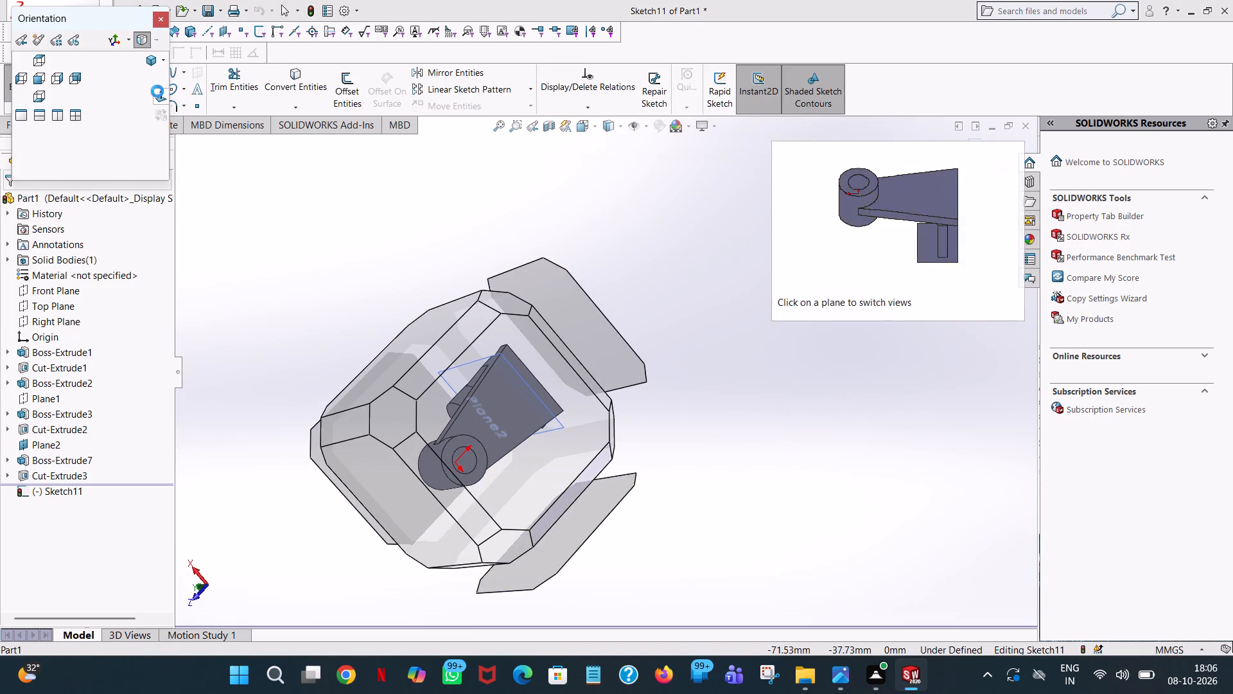
left_click(157, 91)
scroll(209, 413, "up", 5)
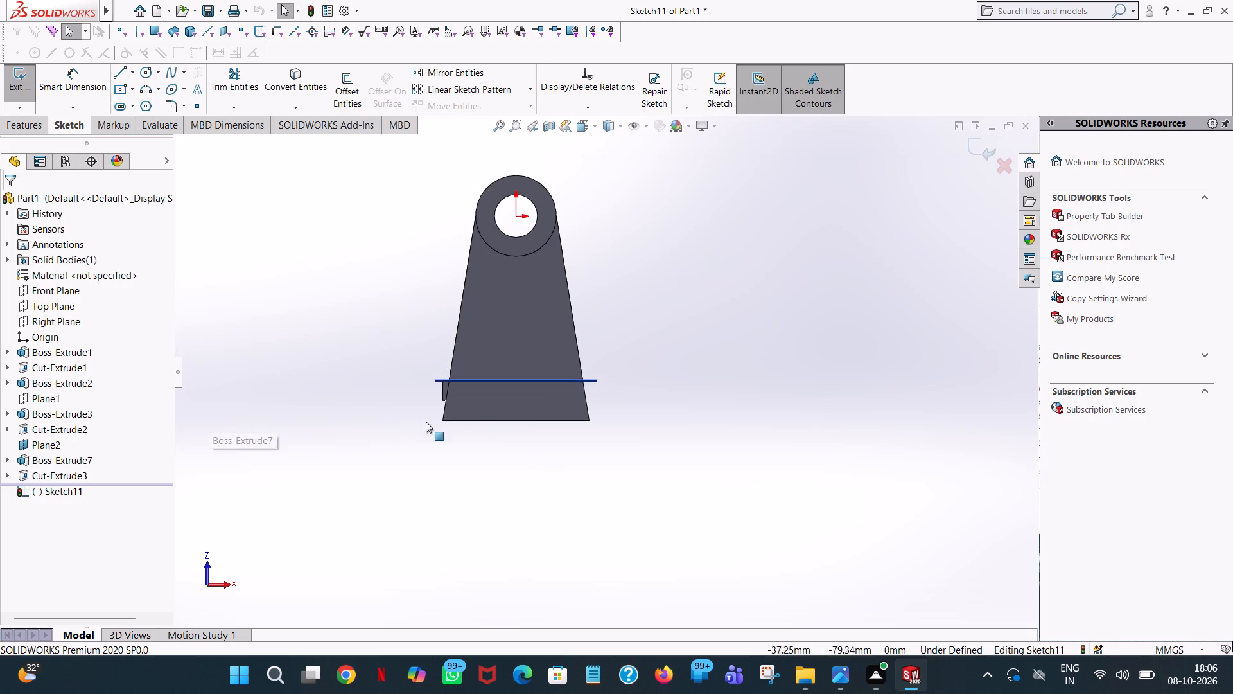
Hide Plane2 to clear the view of the web's remaining negative X overhang.
scroll(435, 442, "down", 6)
scroll(496, 335, "down", 3)
scroll(728, 200, "down", 2)
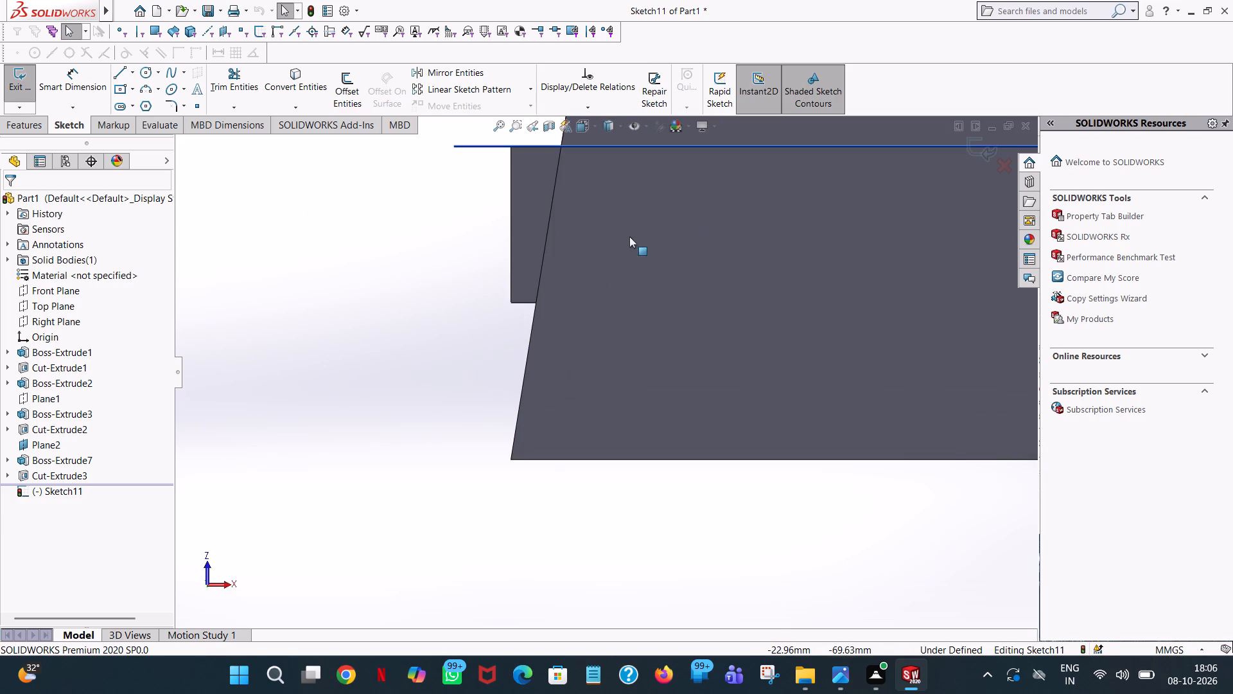
middle_click_drag(628, 210, 620, 294, "ctrl")
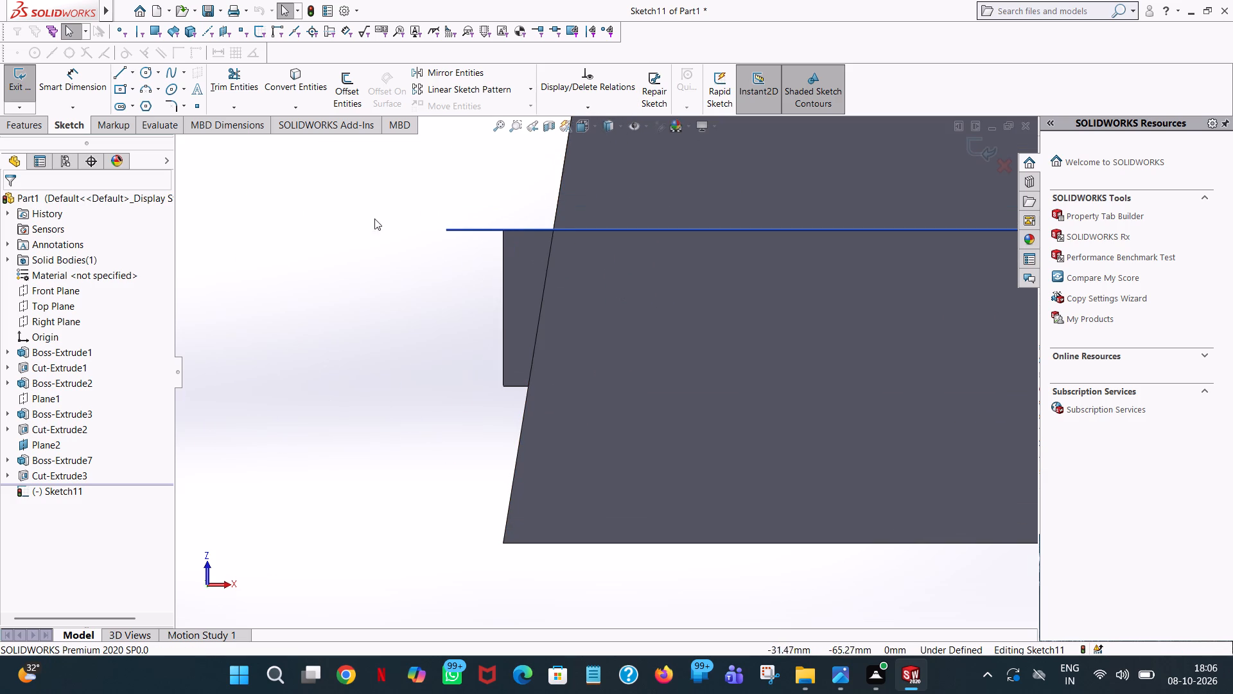
left_click(39, 443)
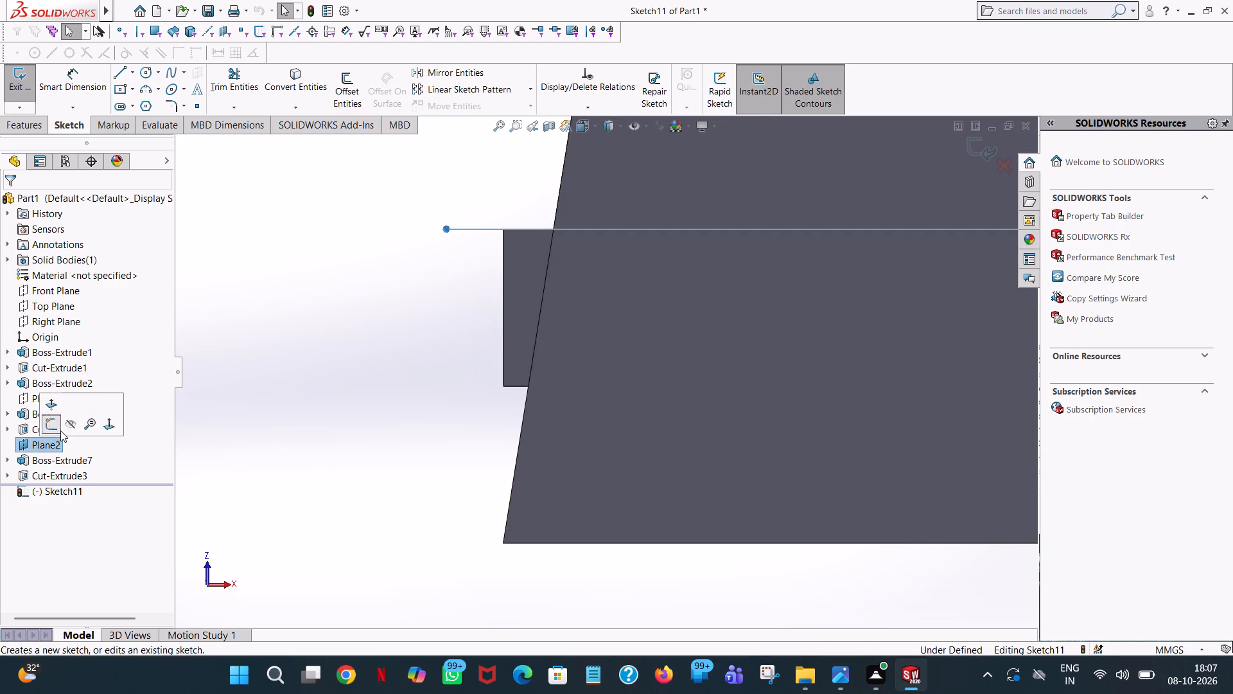
left_click(65, 426)
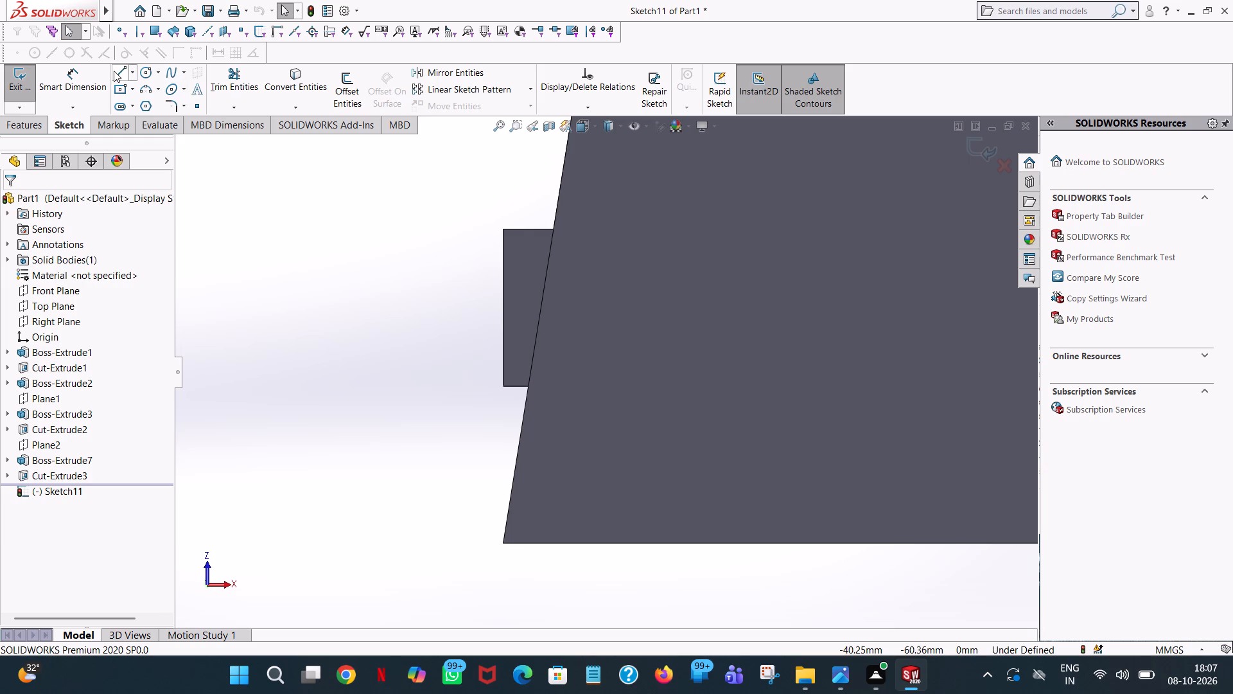
Sketch a closed four-line profile around the negative X overhang, about 2.57, 8, 1.28 and 8.1 mm long, the last along the arm's tapered edge.
left_click(114, 71)
scroll(421, 247, "down", 6)
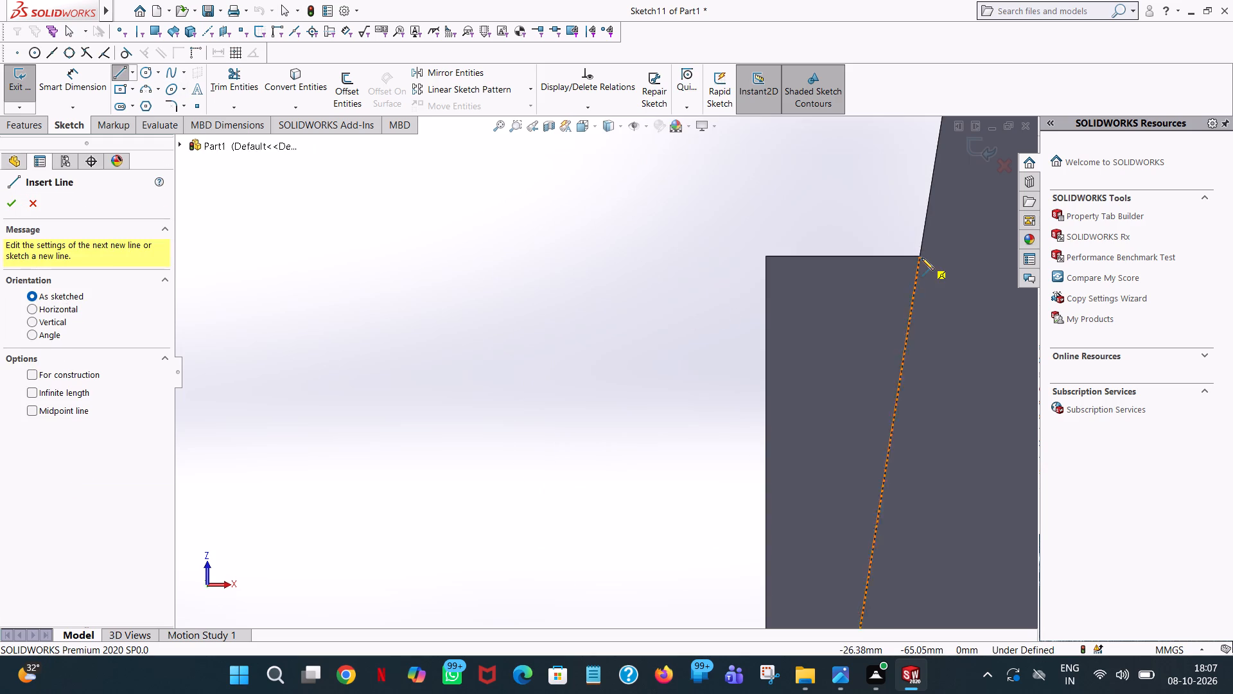
left_click(918, 258)
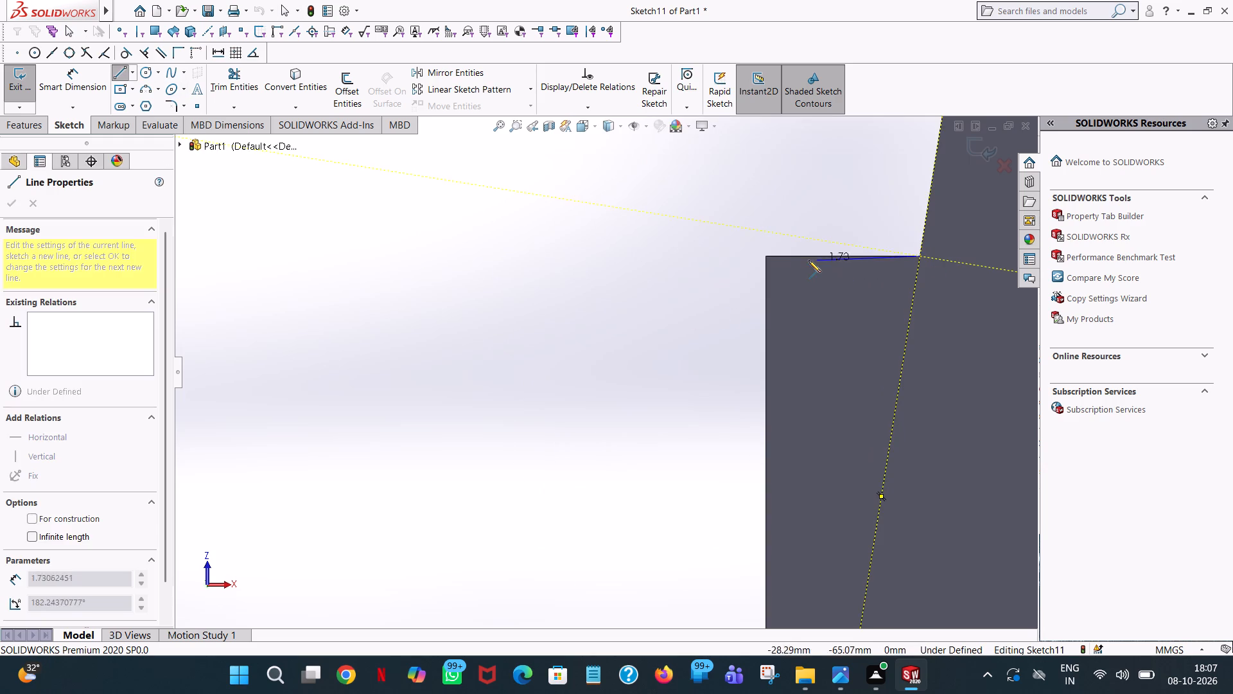
left_click(765, 256)
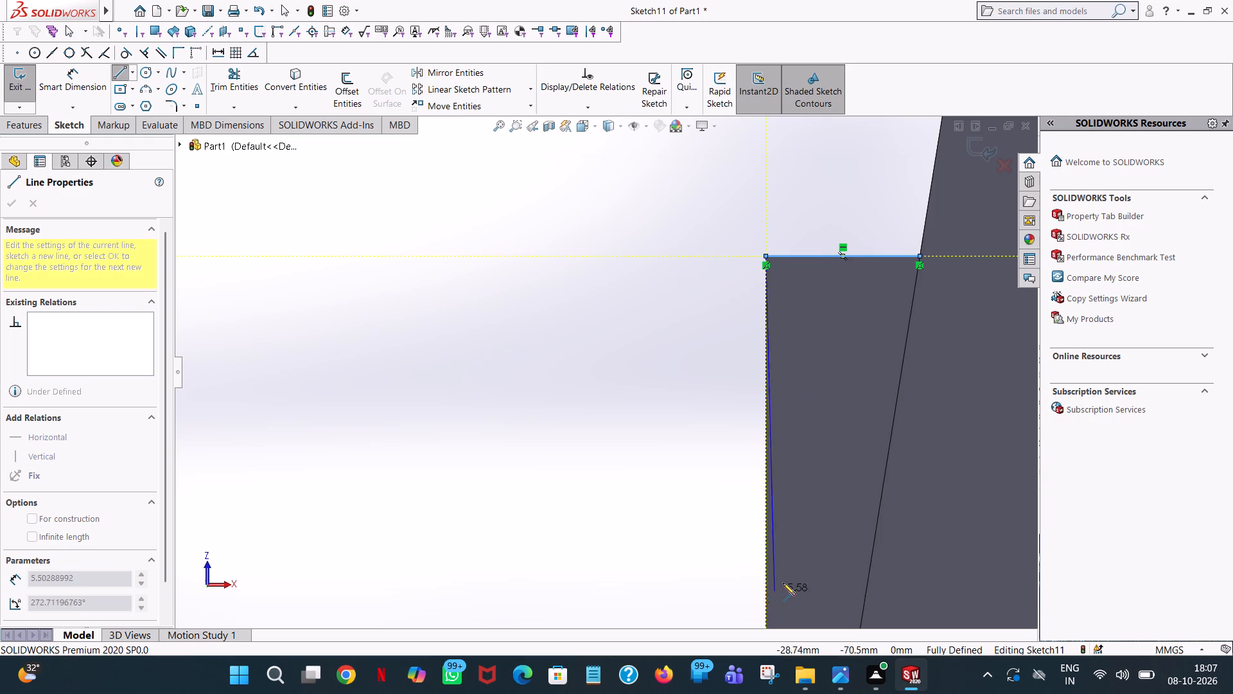
scroll(791, 579, "up", 5)
scroll(692, 553, "down", 5)
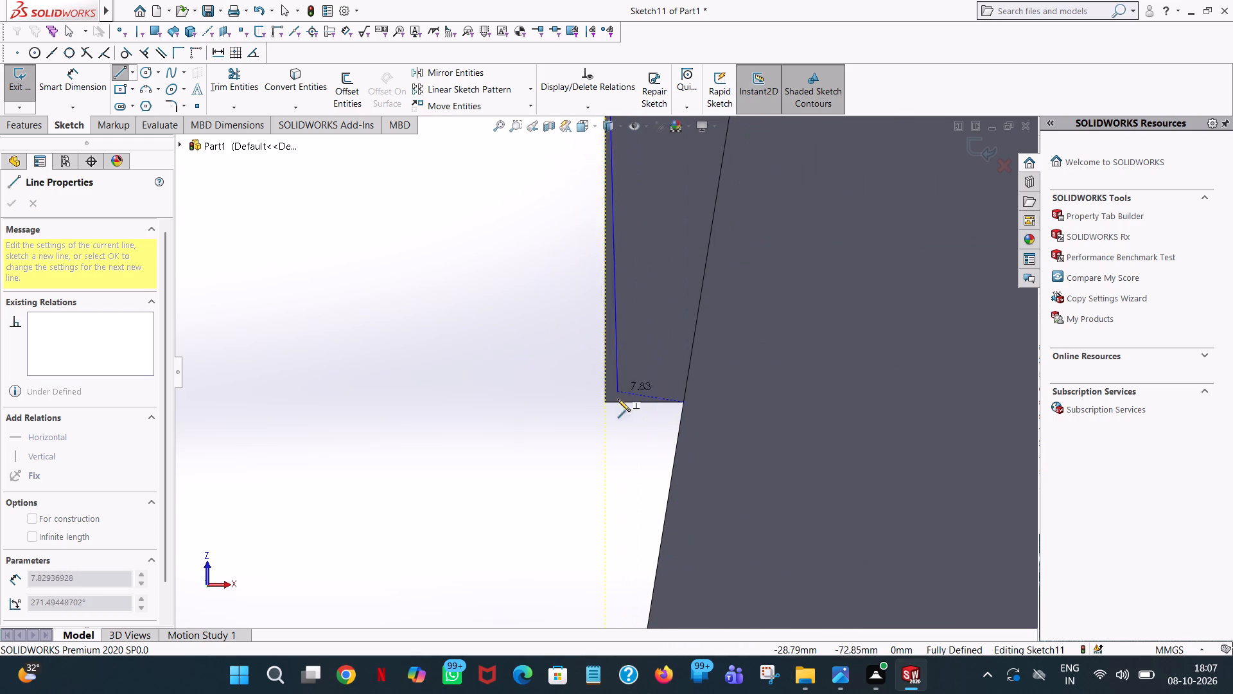
left_click(605, 402)
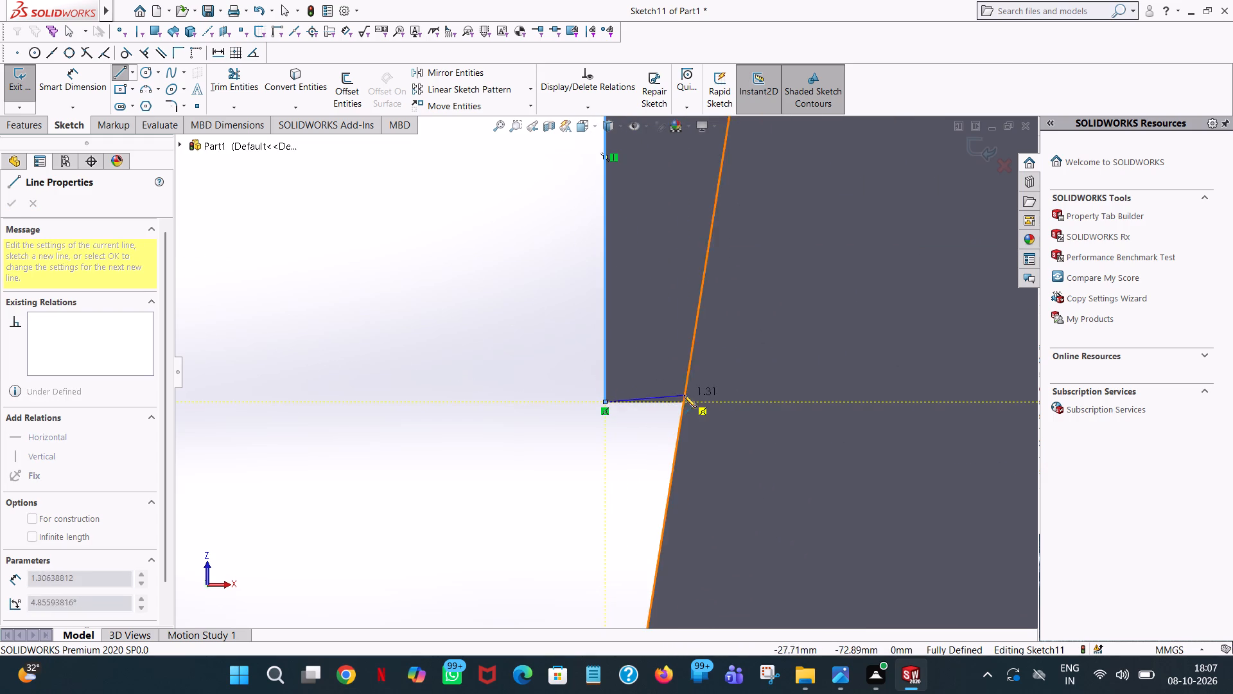
left_click(685, 402)
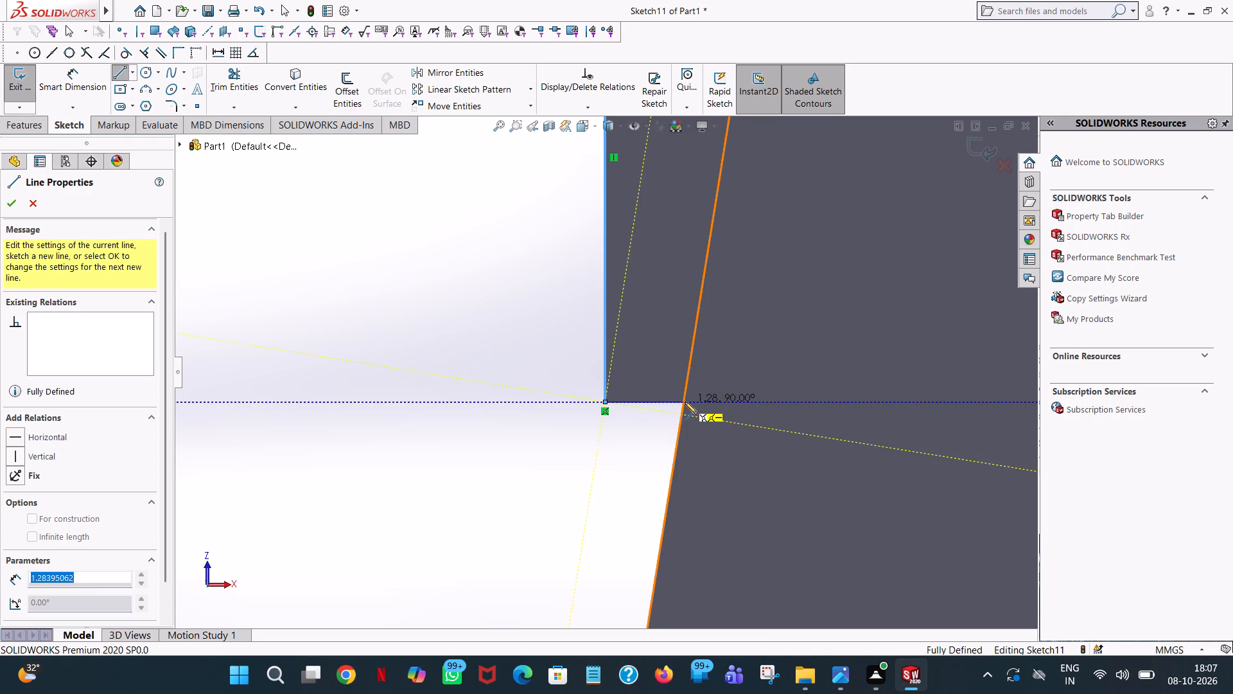
scroll(723, 294, "down", 2)
scroll(722, 294, "up", 10)
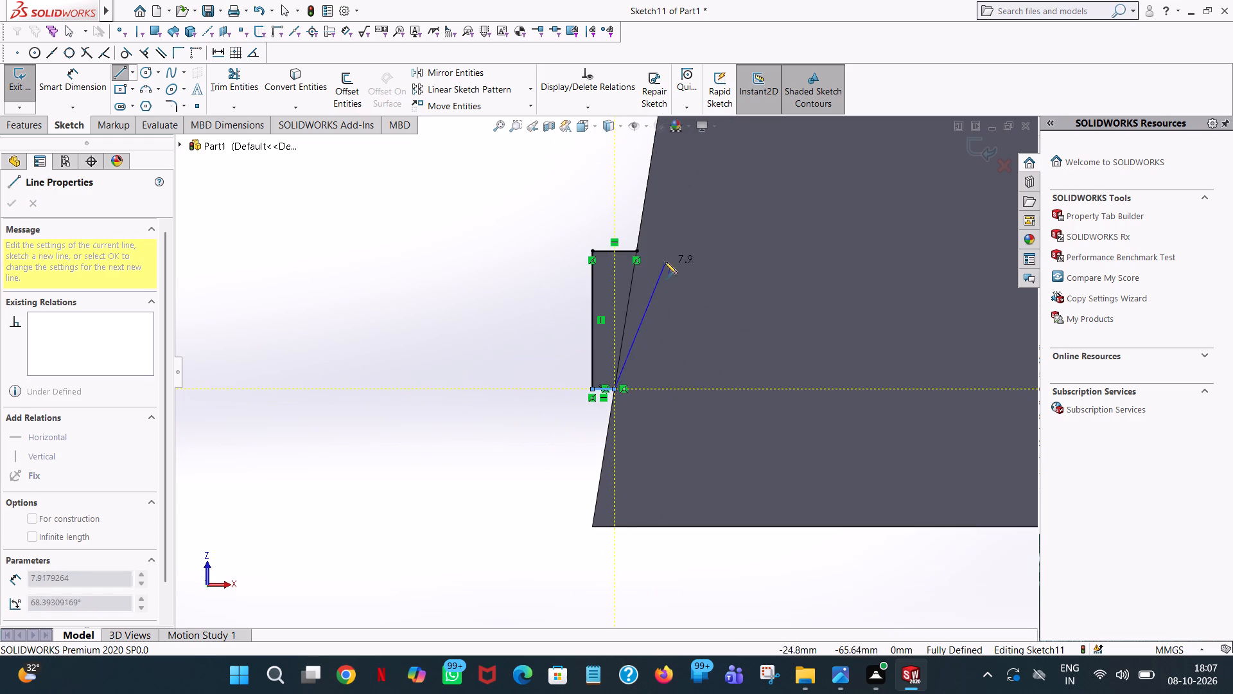
left_click(636, 251)
right_click(636, 251)
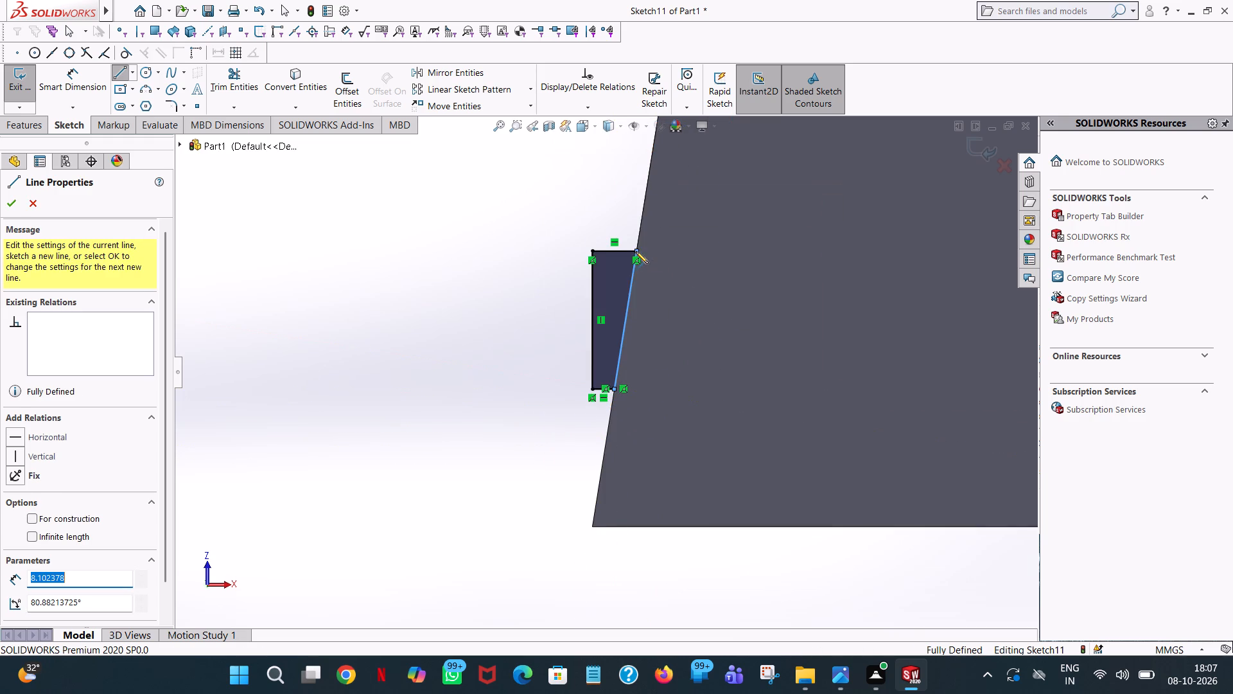
left_click(648, 258)
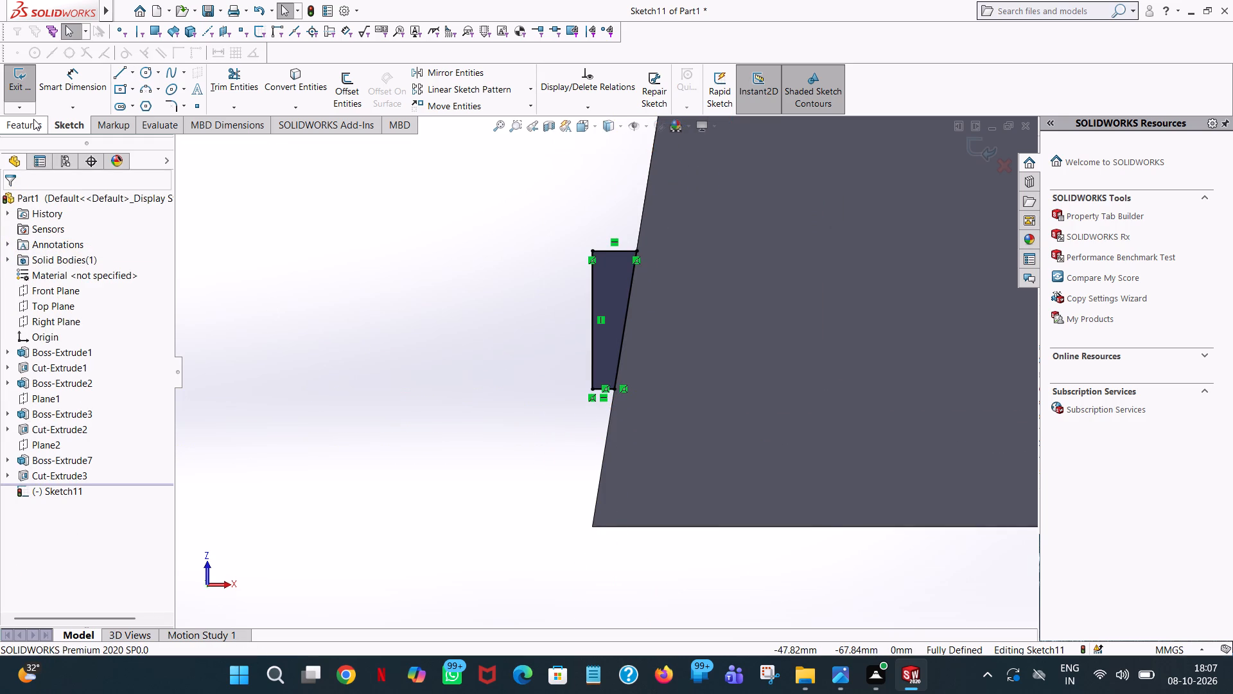
Extrude-cut the negative X overhang profile 38 mm Blind from the arm's underside up through the web.
left_click(32, 121)
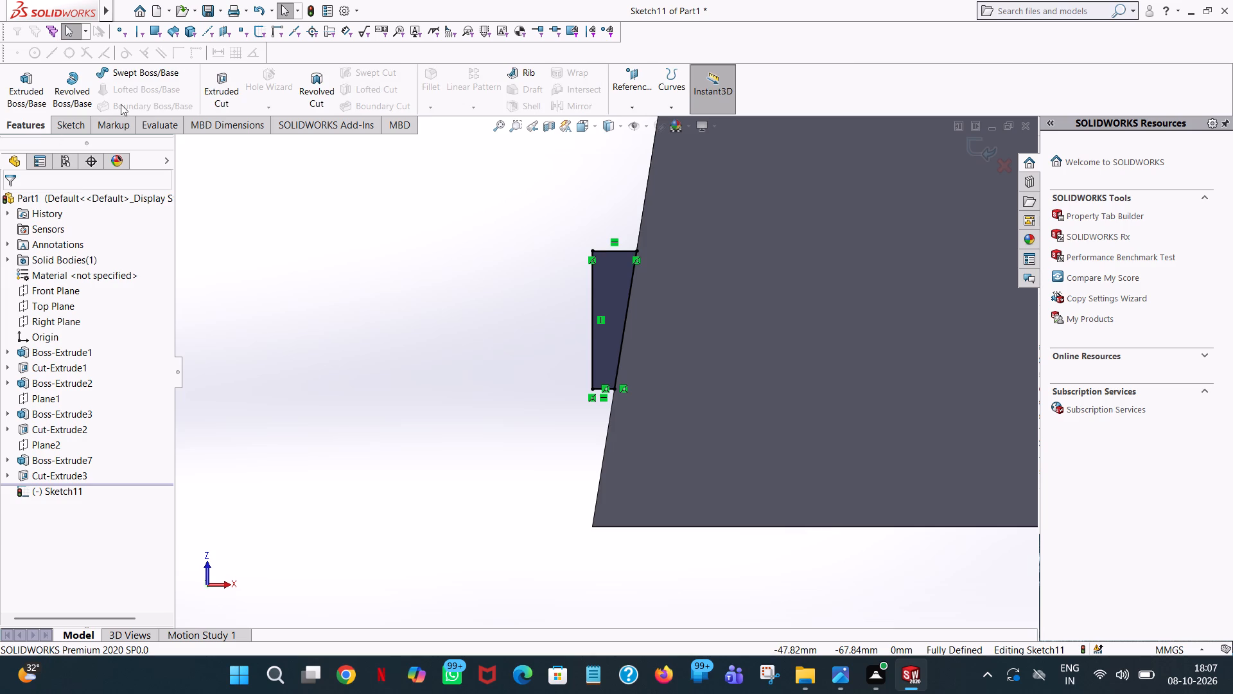
left_click(220, 85)
middle_click_drag(337, 261, 466, 360)
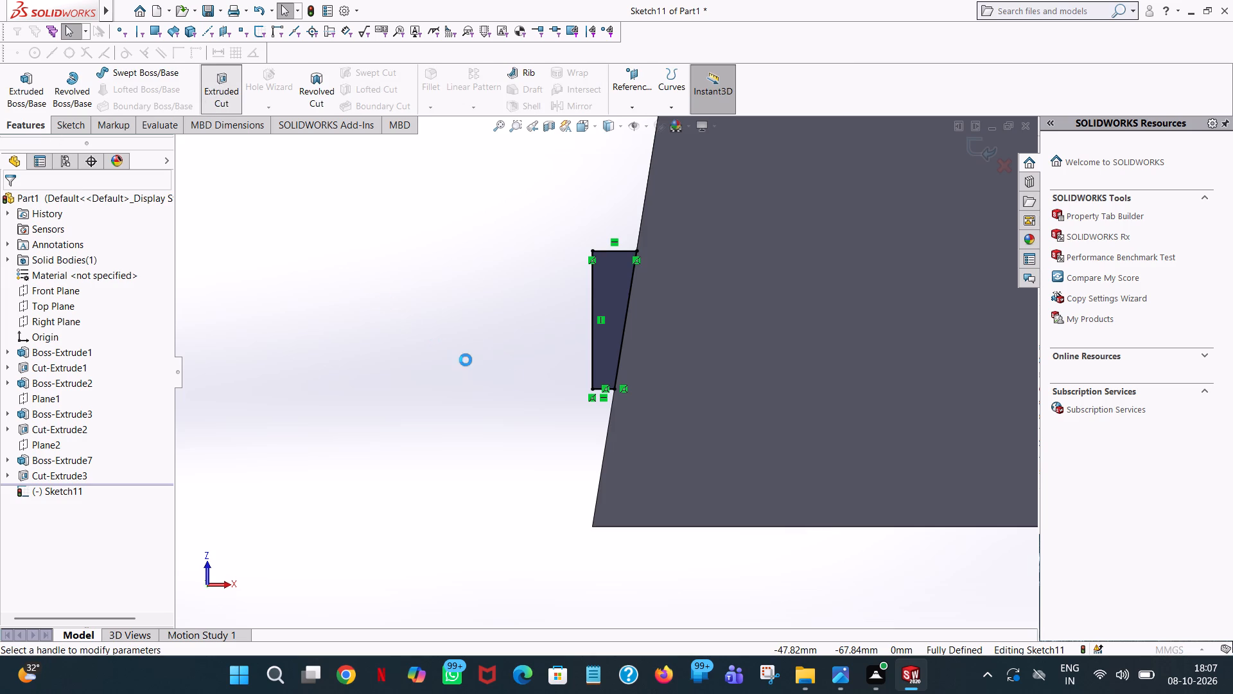
middle_click_drag(466, 360, 622, 334)
scroll(662, 419, "up", 3)
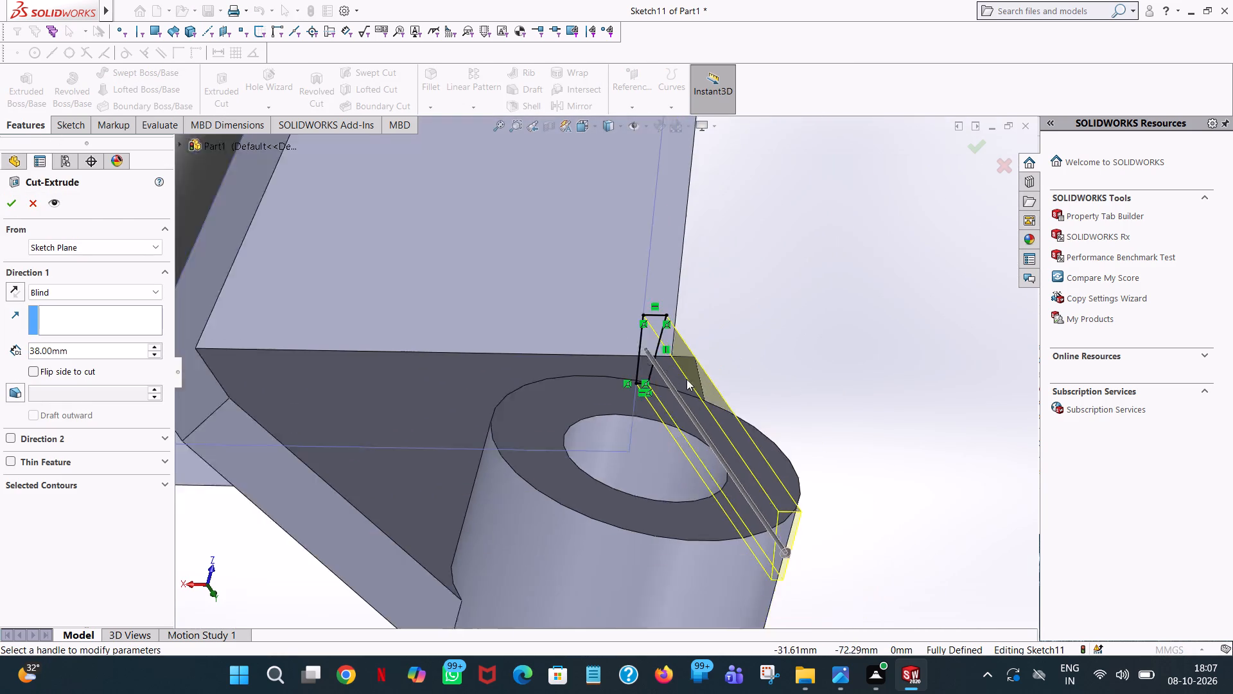
scroll(686, 379, "up", 4)
scroll(796, 435, "down", 1)
middle_click_drag(740, 465, 671, 227)
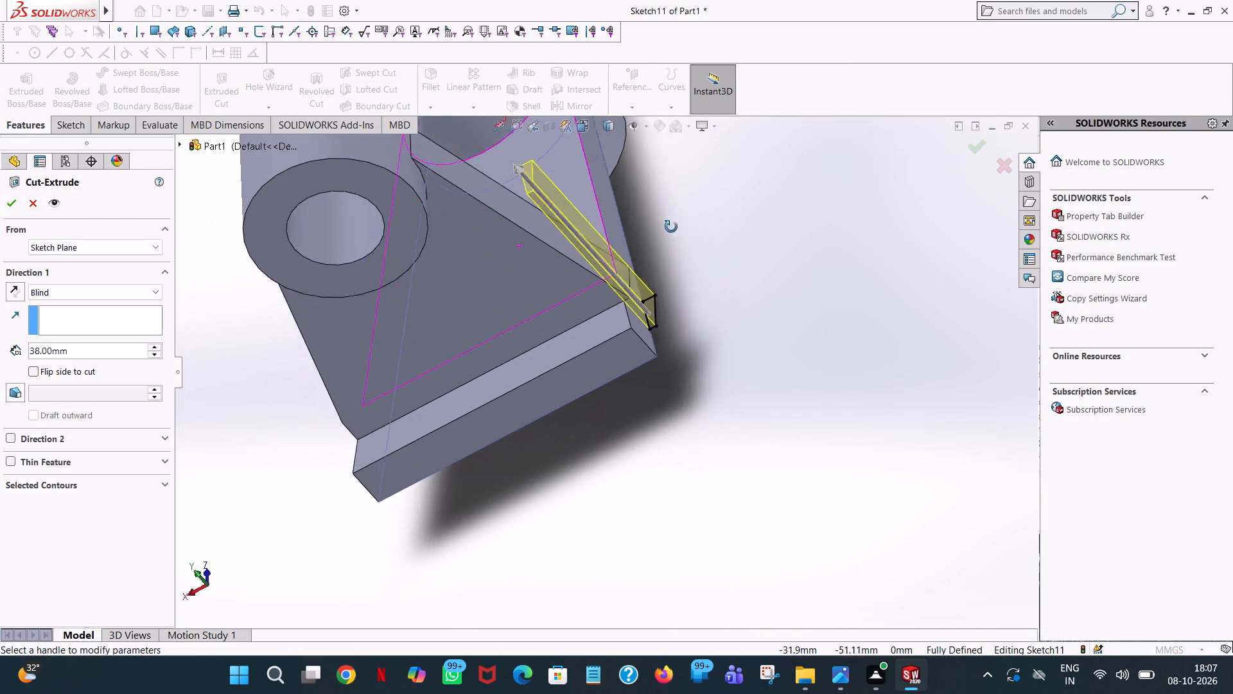
middle_click_drag(671, 227, 687, 198)
scroll(686, 200, "up", 1)
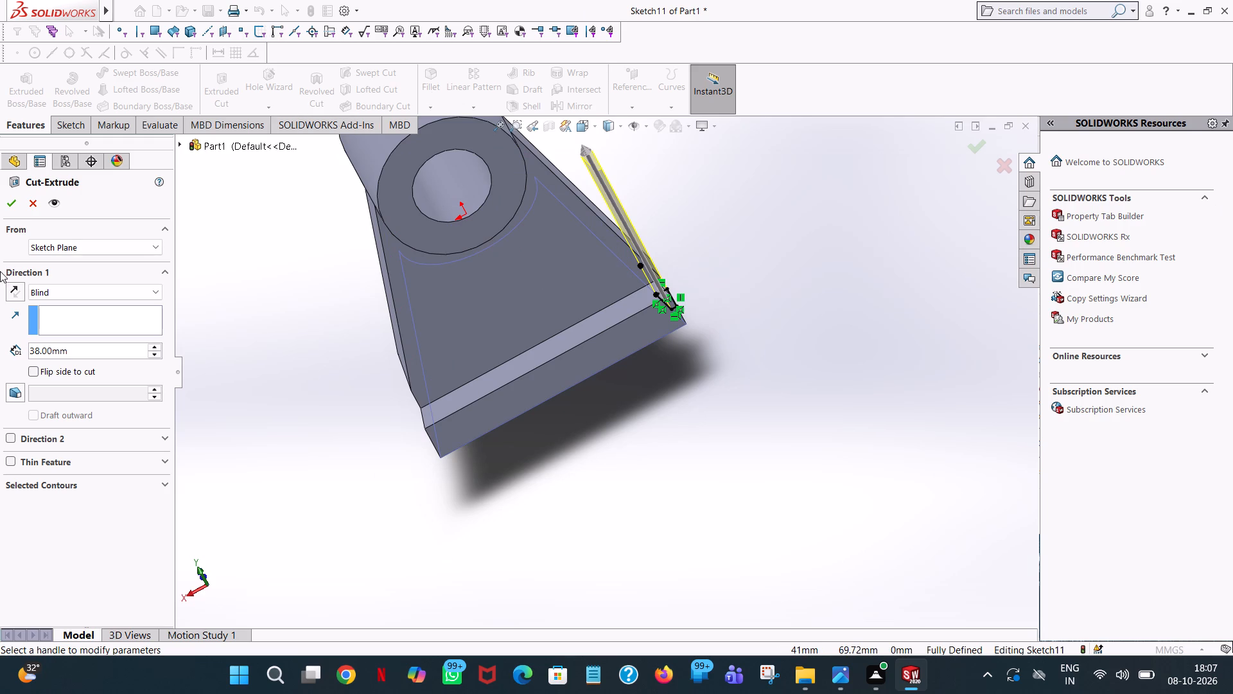
left_click(13, 199)
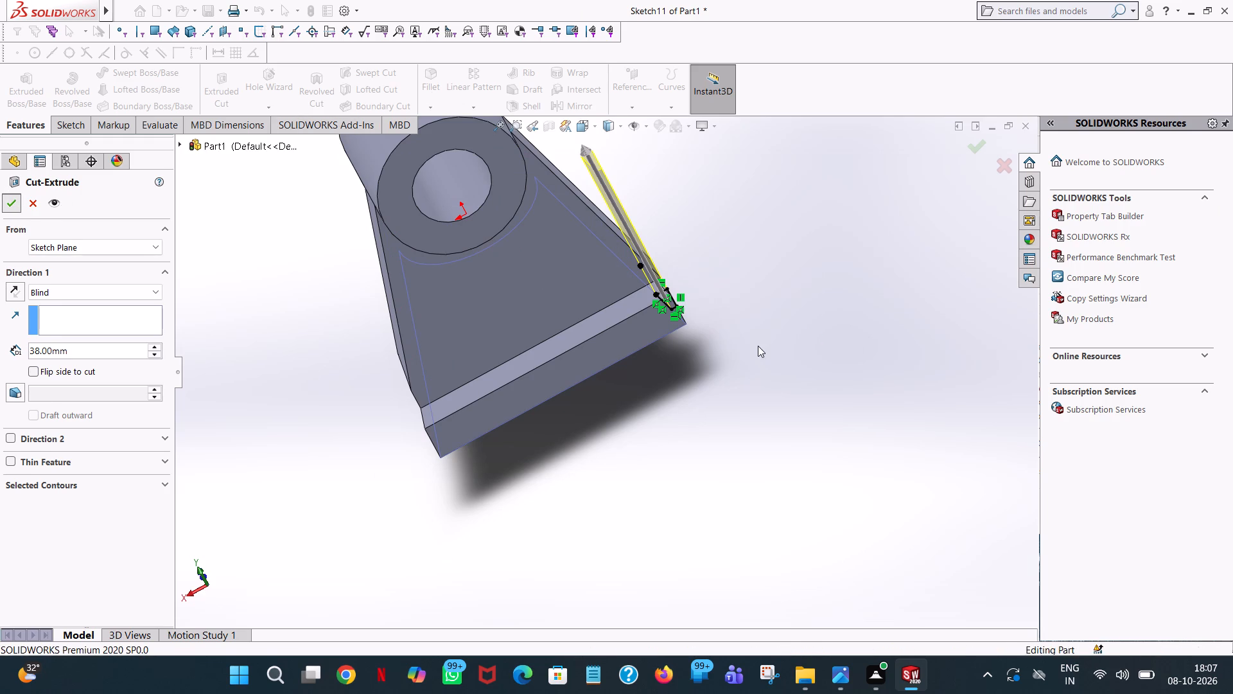
Inspect the trimmed web, tapered arm and both bosses from several angles to check the overhang cuts.
middle_click_drag(709, 296, 665, 298)
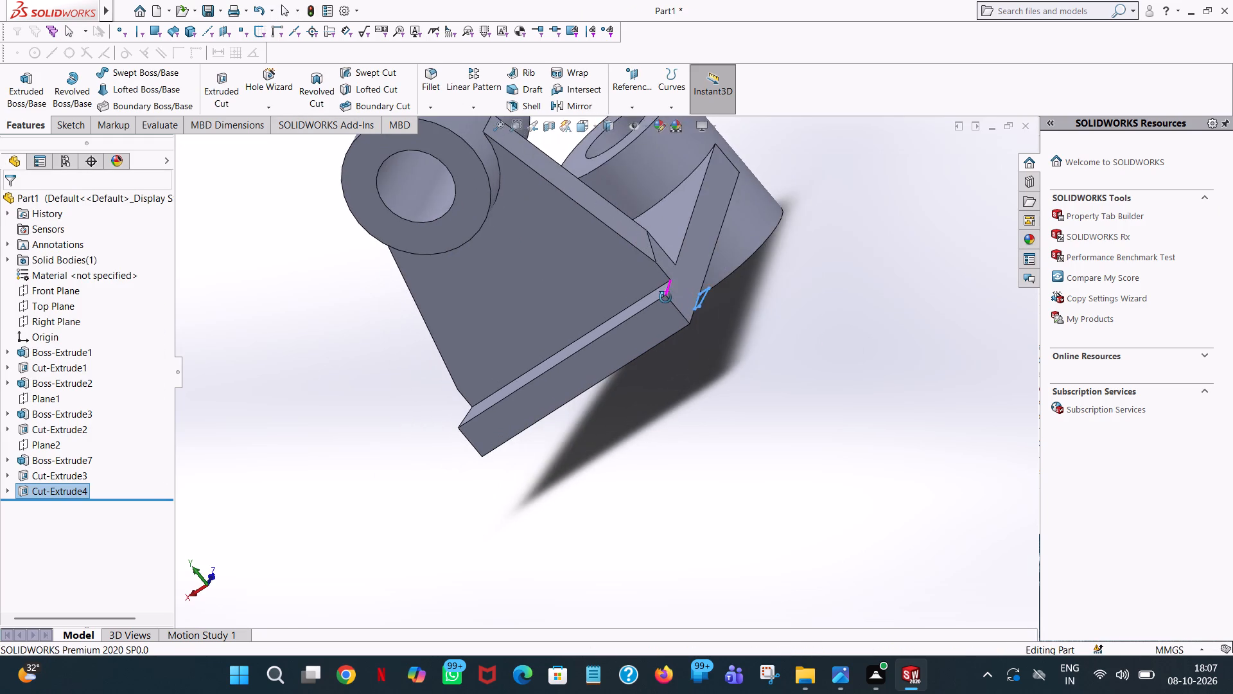
middle_click_drag(665, 298, 644, 199)
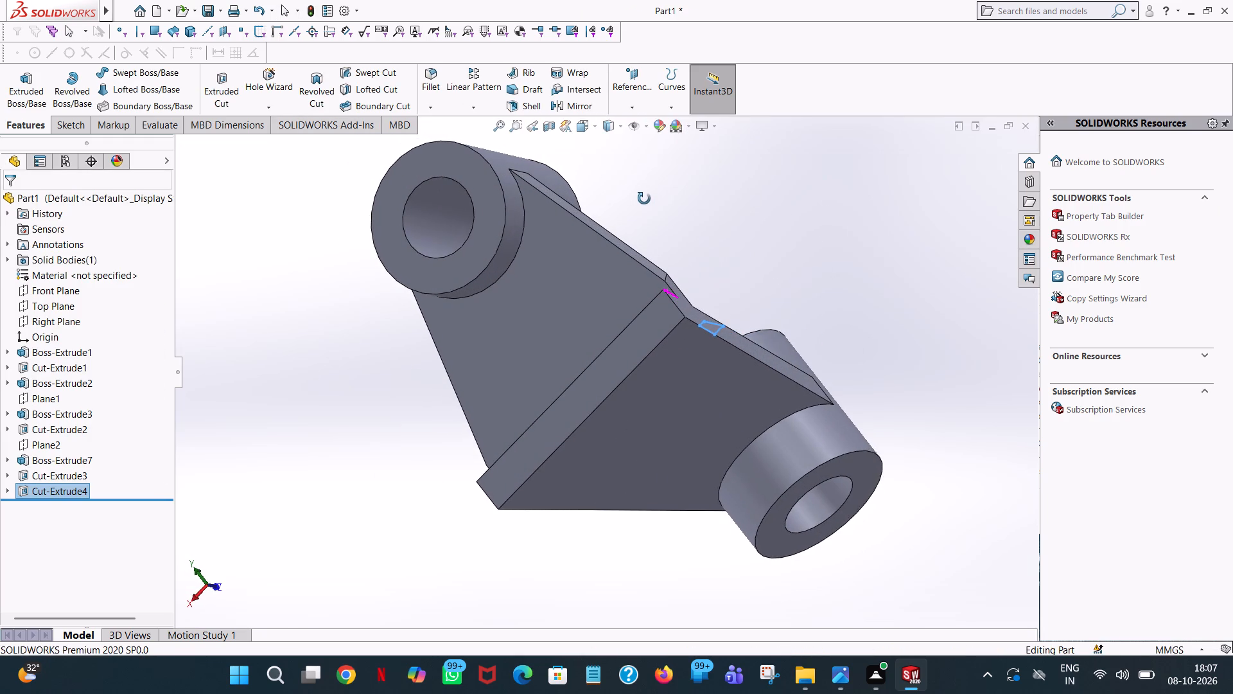
middle_click_drag(644, 199, 641, 267)
middle_click_drag(679, 293, 468, 431)
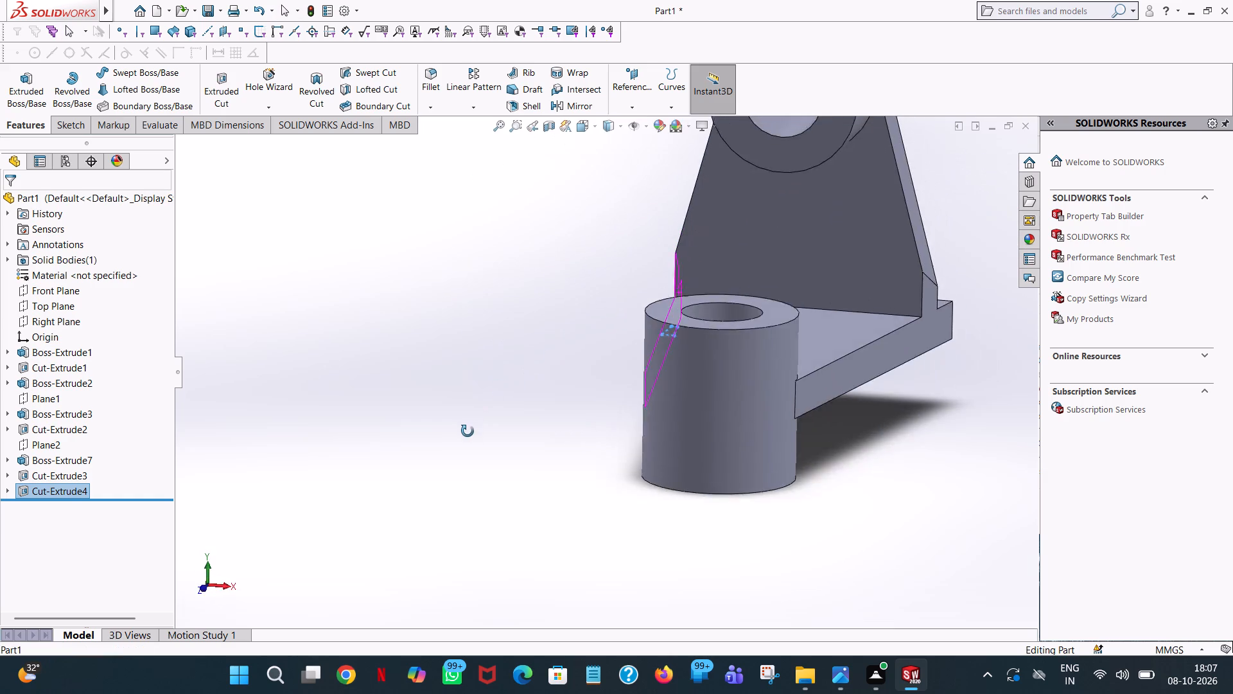
middle_click_drag(468, 431, 481, 441)
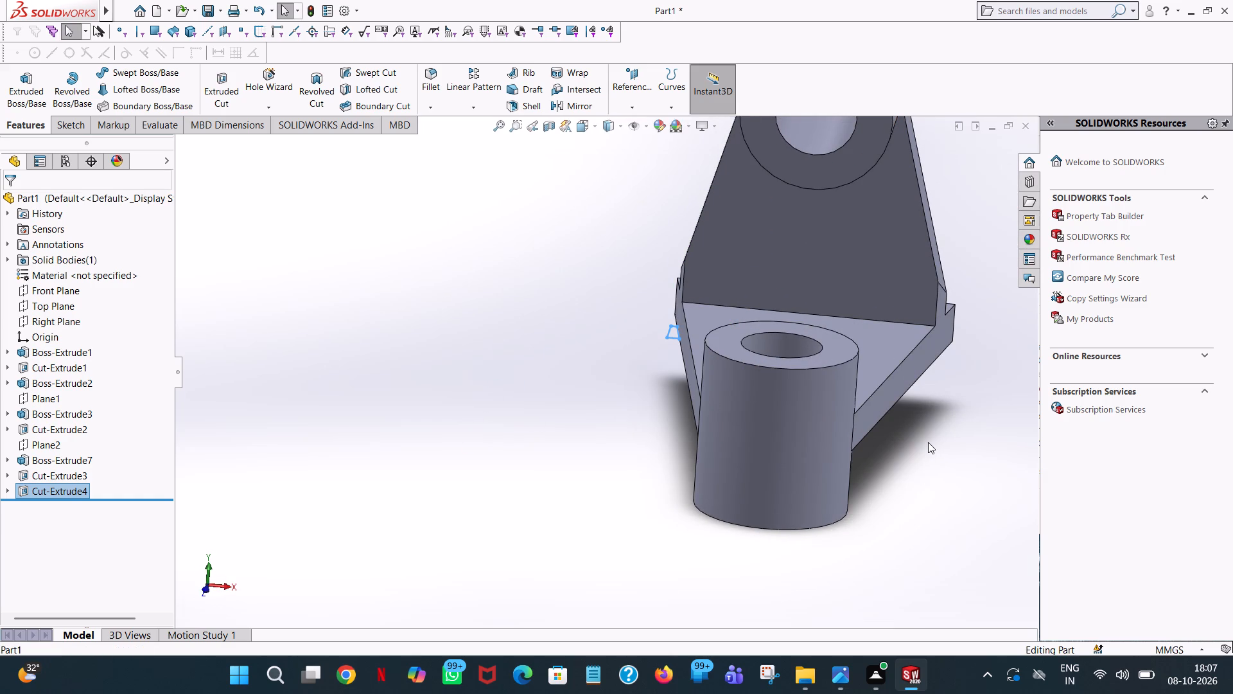
scroll(928, 442, "up", 1)
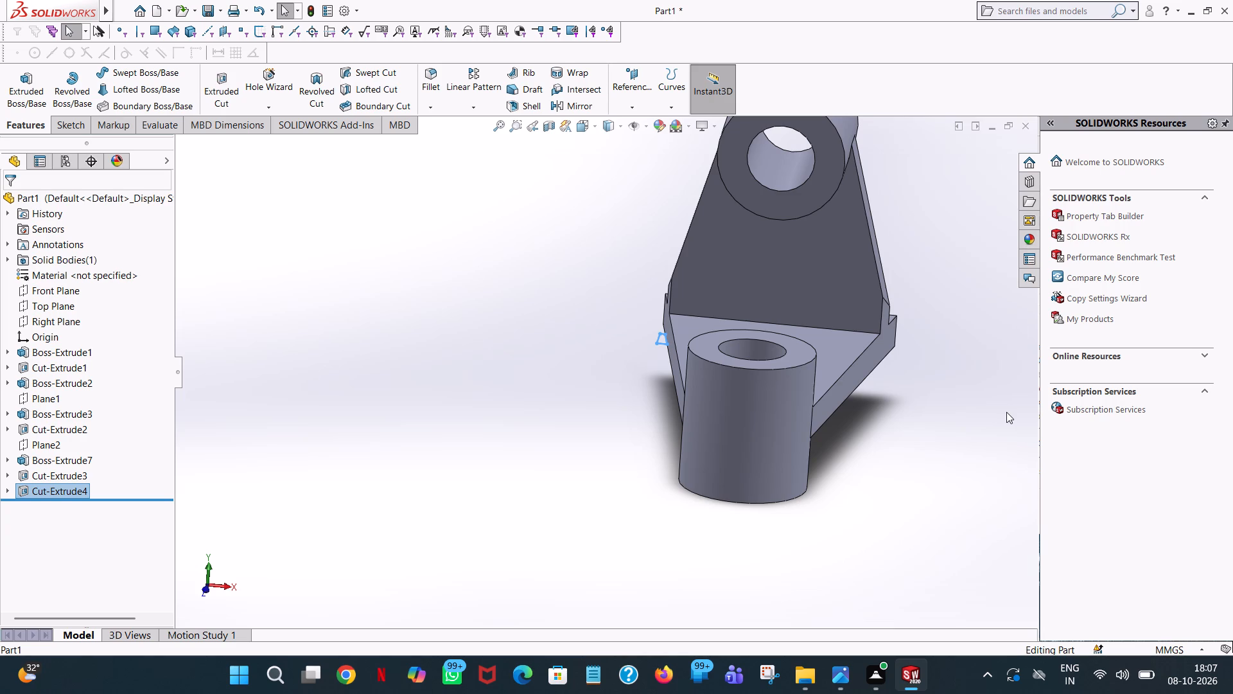
scroll(888, 339, "up", 2)
middle_click_drag(866, 337, 871, 317)
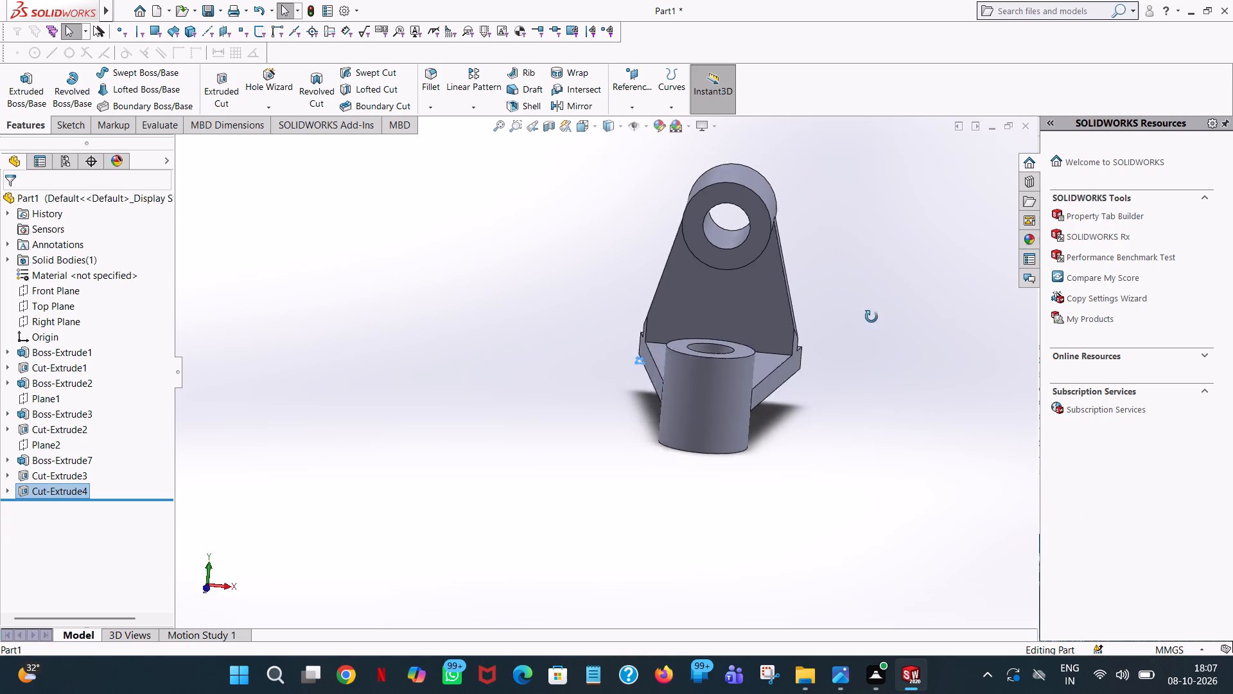
middle_click_drag(871, 317, 805, 254)
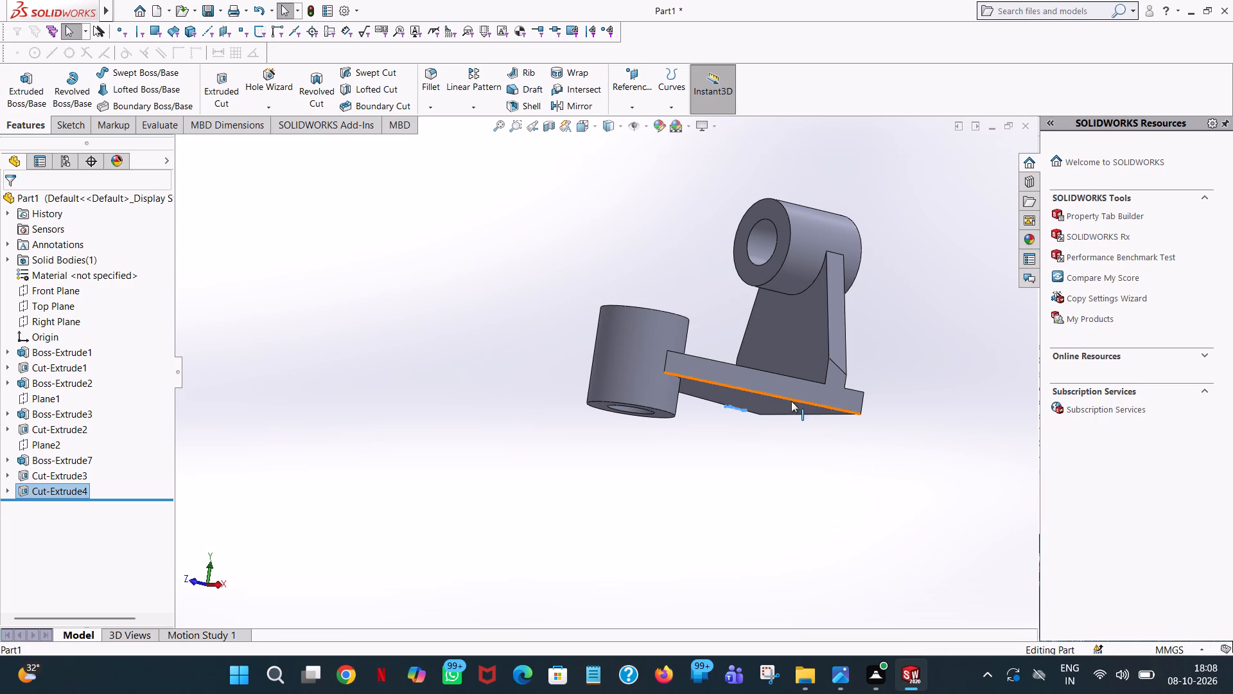
middle_click_drag(775, 412, 730, 423)
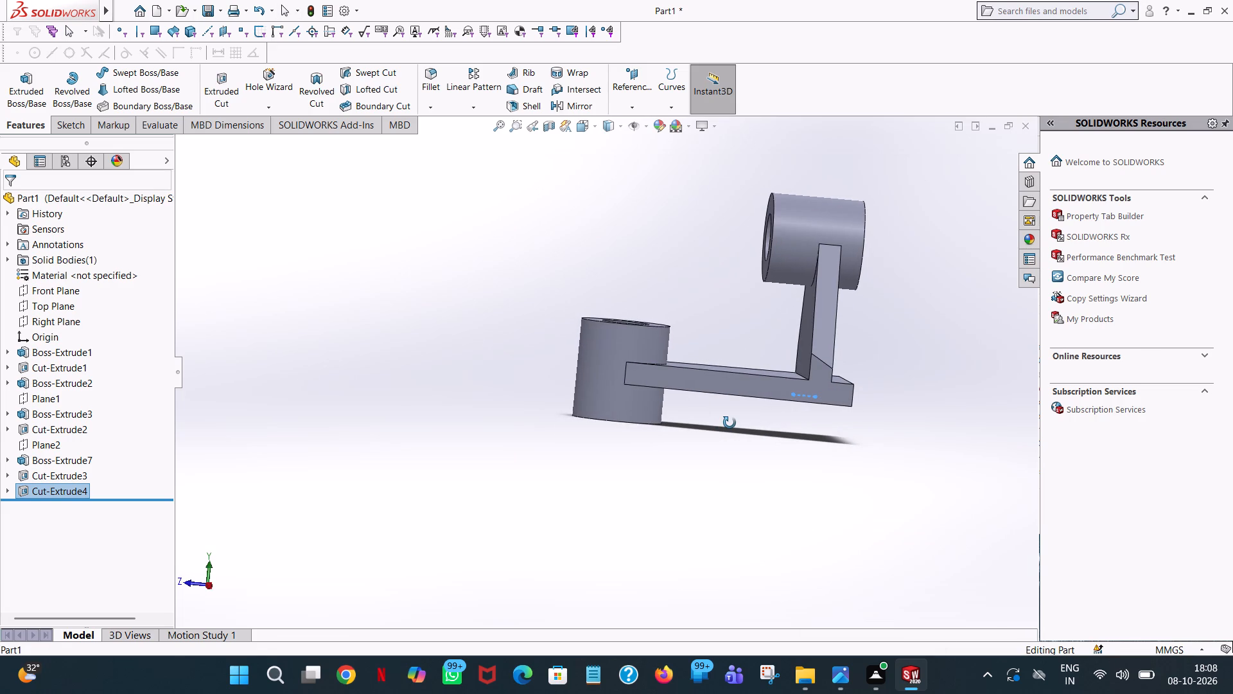
middle_click_drag(730, 423, 740, 452)
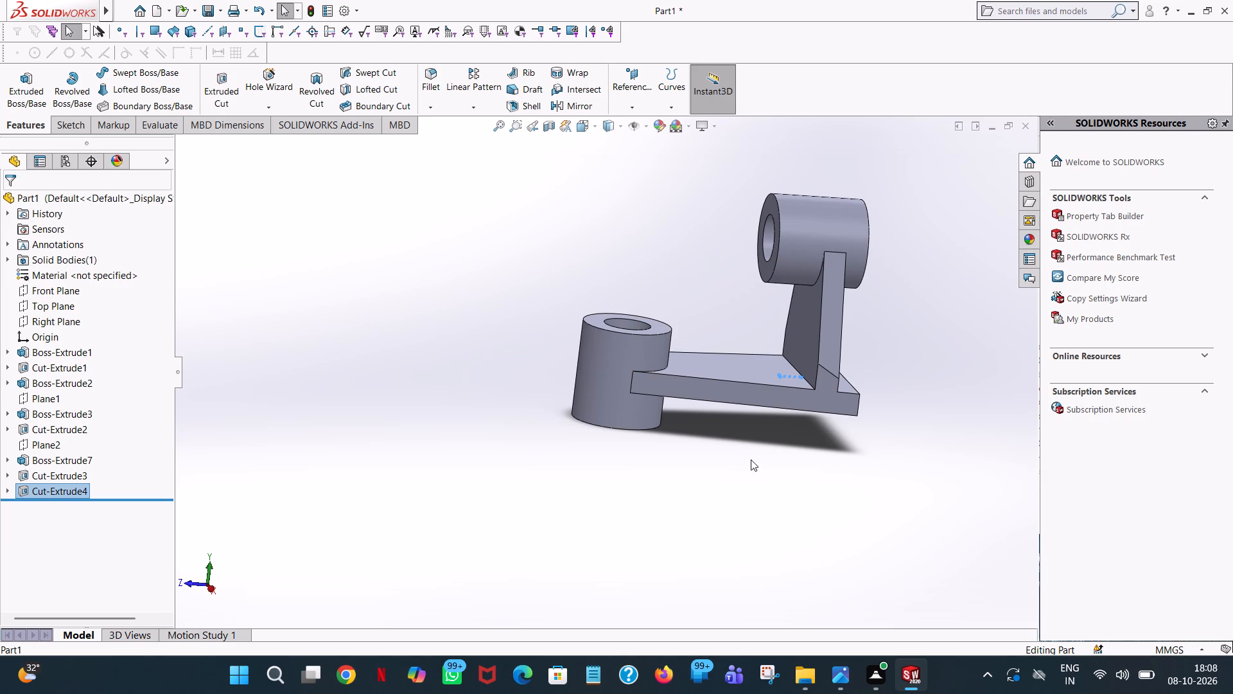
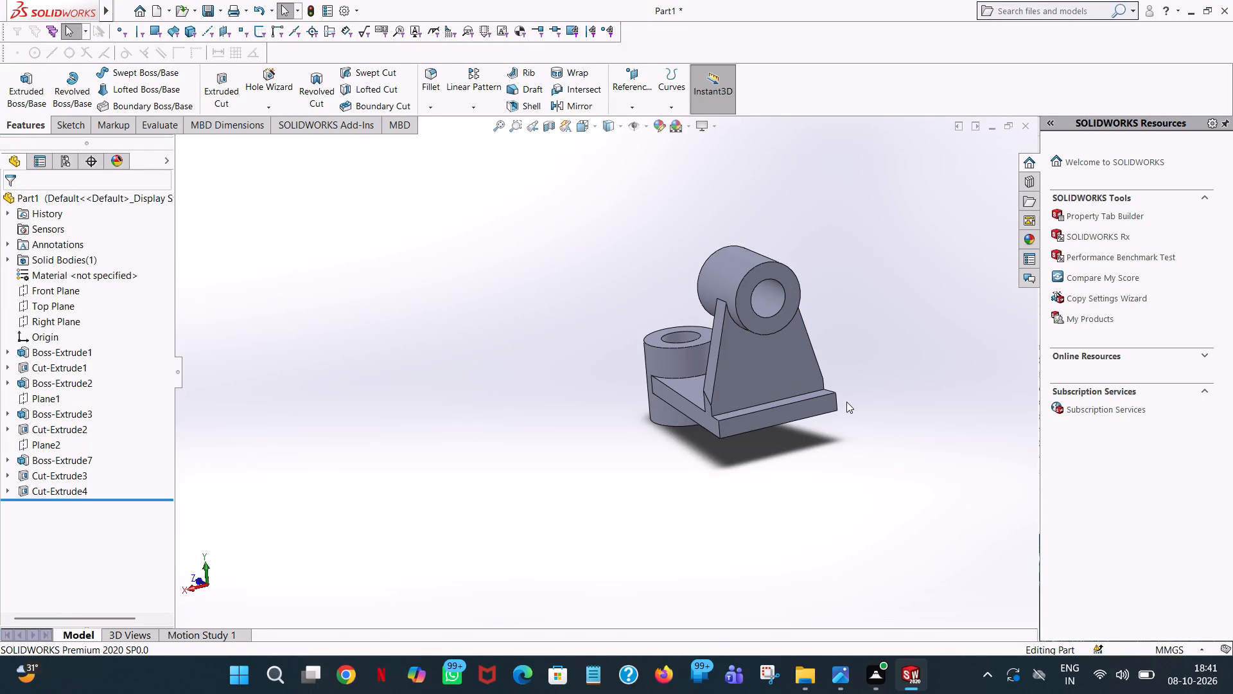
Examine the junctions between the web, tapered arm and both bosses up close and from the front and side.
middle_click_drag(709, 404, 720, 397)
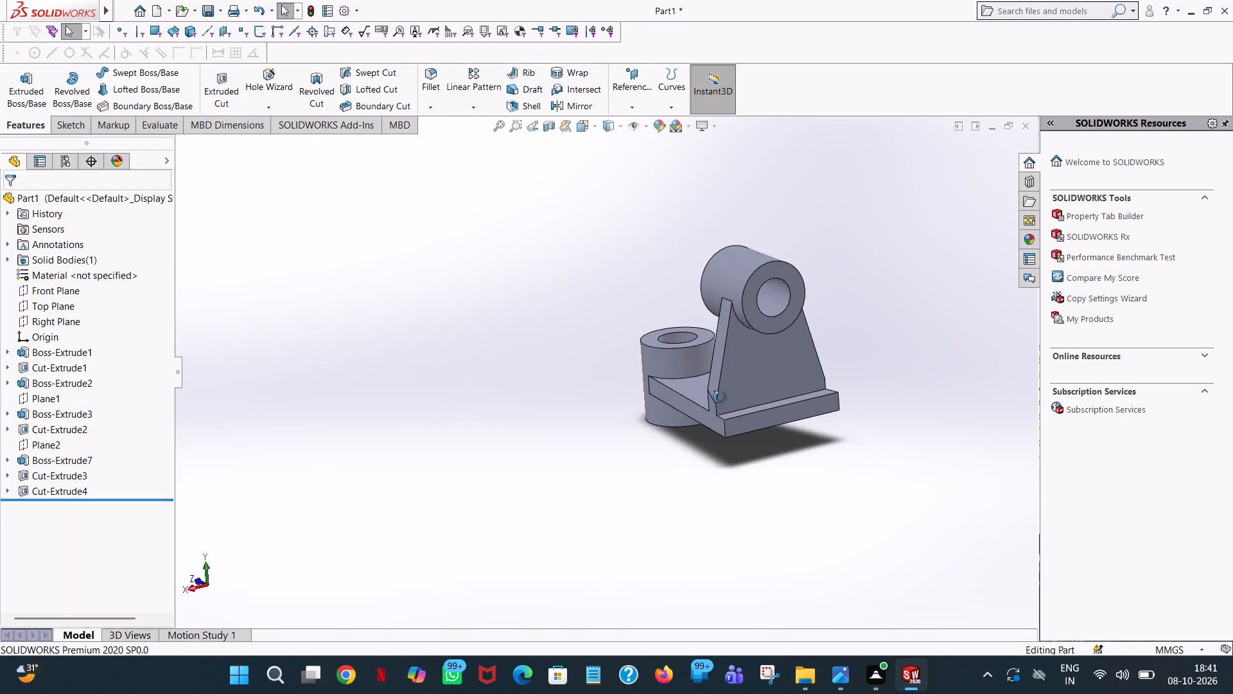
middle_click_drag(720, 397, 831, 390)
scroll(825, 352, "down", 4)
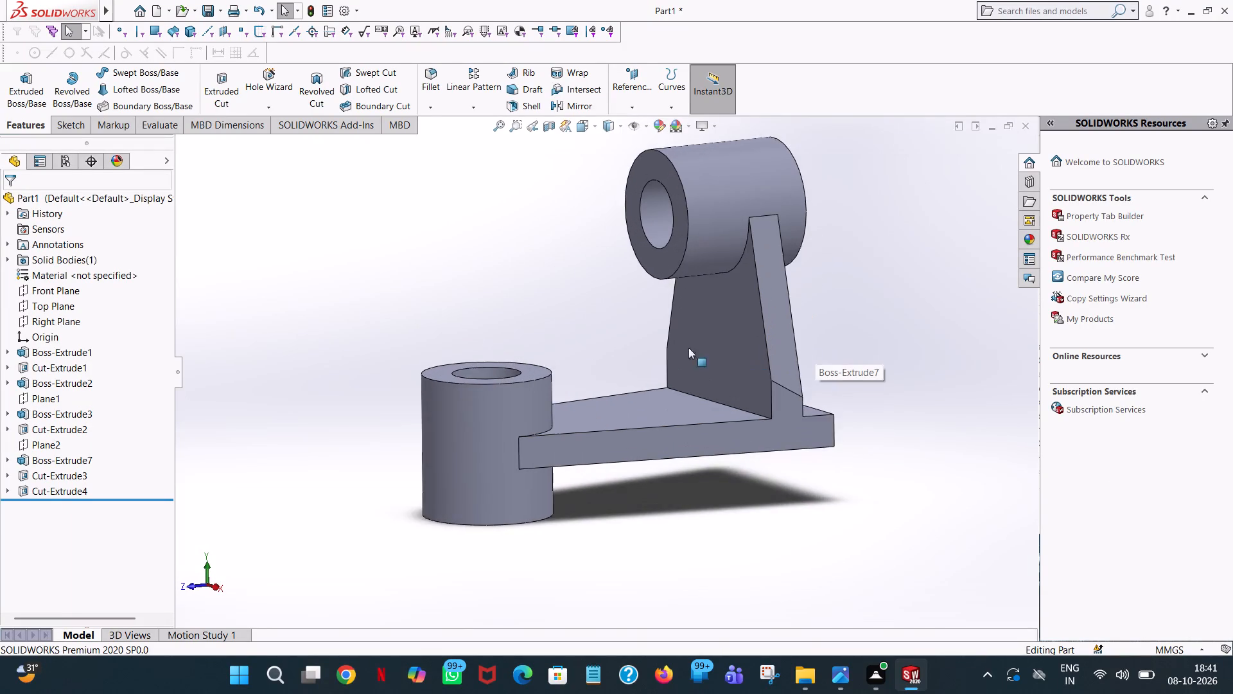
scroll(688, 348, "down", 1)
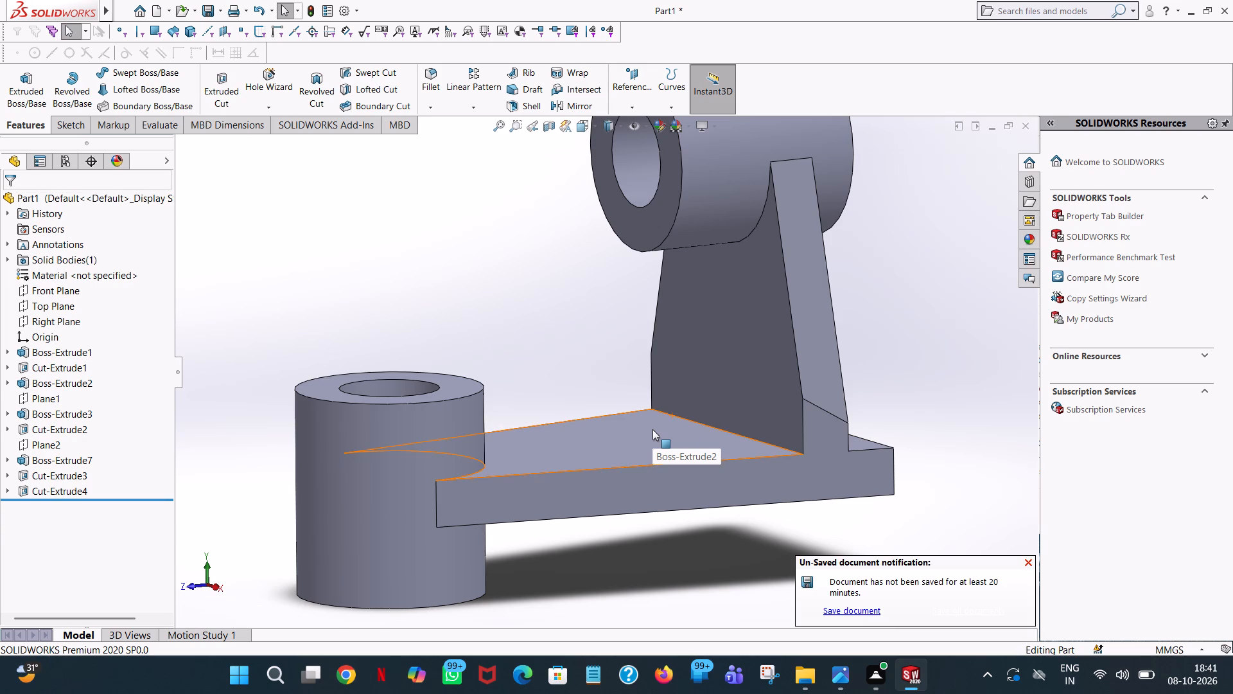
middle_click_drag(873, 391, 953, 436)
scroll(932, 388, "up", 1)
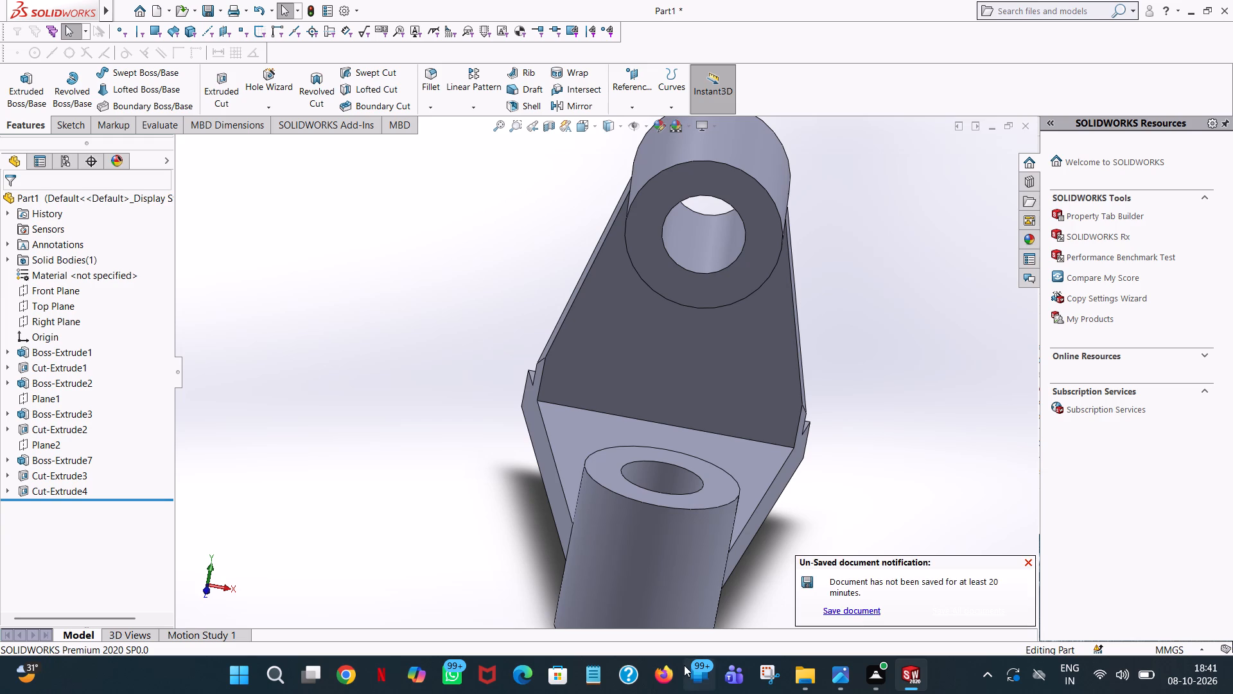
middle_click_drag(835, 269, 764, 232)
scroll(763, 235, "up", 1)
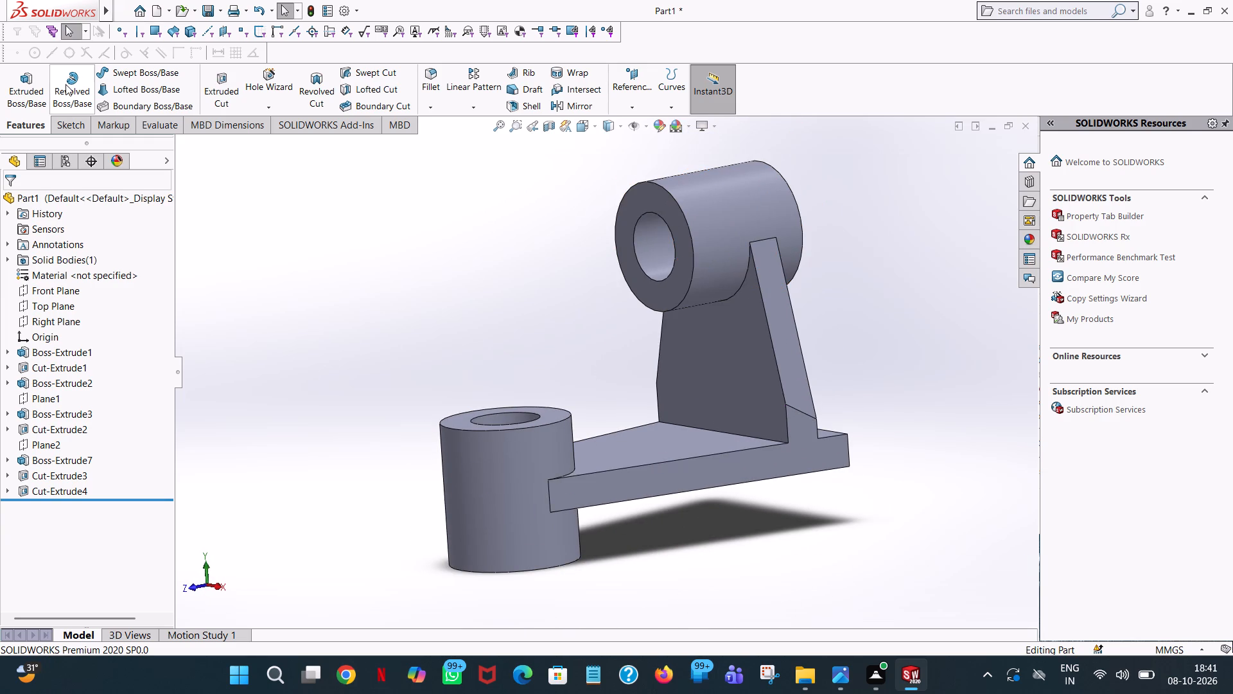
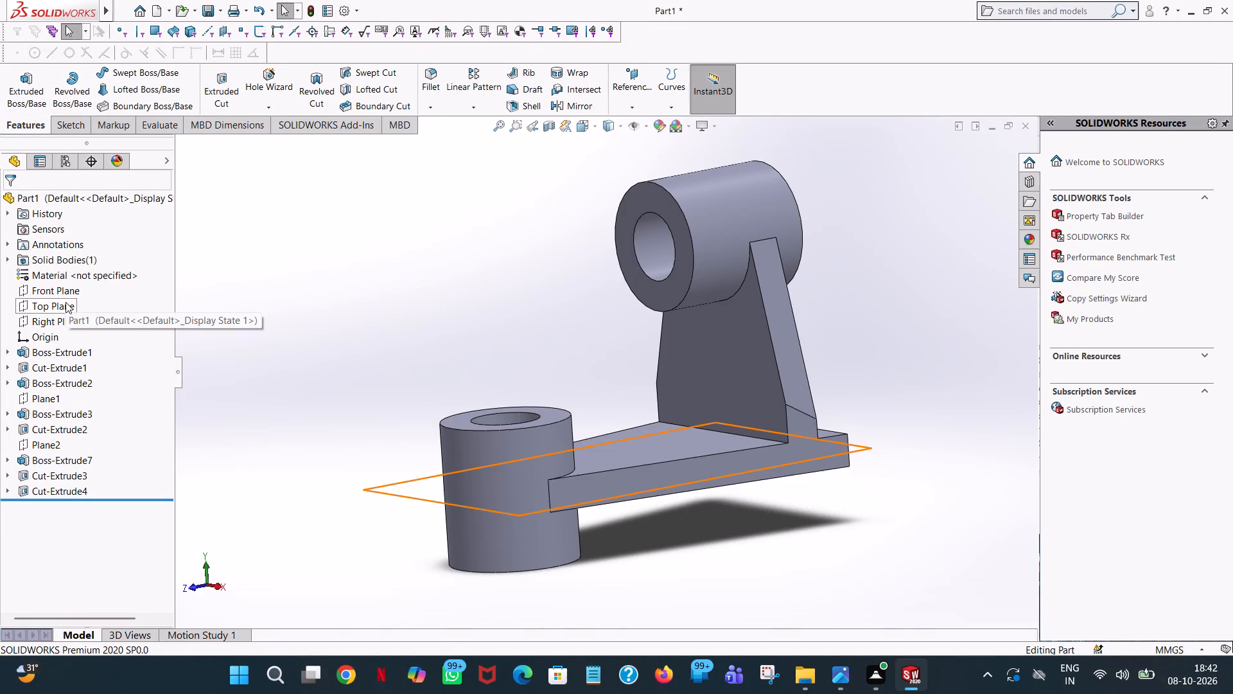
Start a new sketch on the Right Plane and view it face-on.
left_click(56, 317)
middle_click_drag(268, 271, 284, 305)
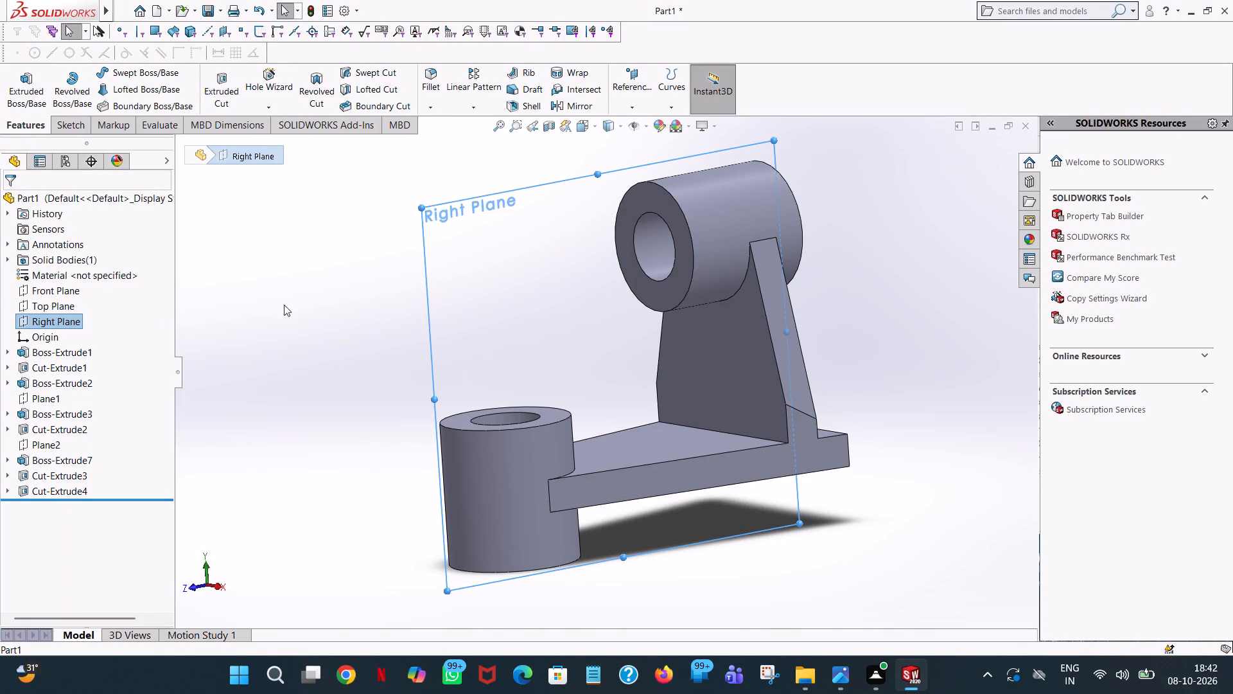
middle_click_drag(284, 305, 250, 319)
scroll(282, 305, "up", 3)
left_click(59, 317)
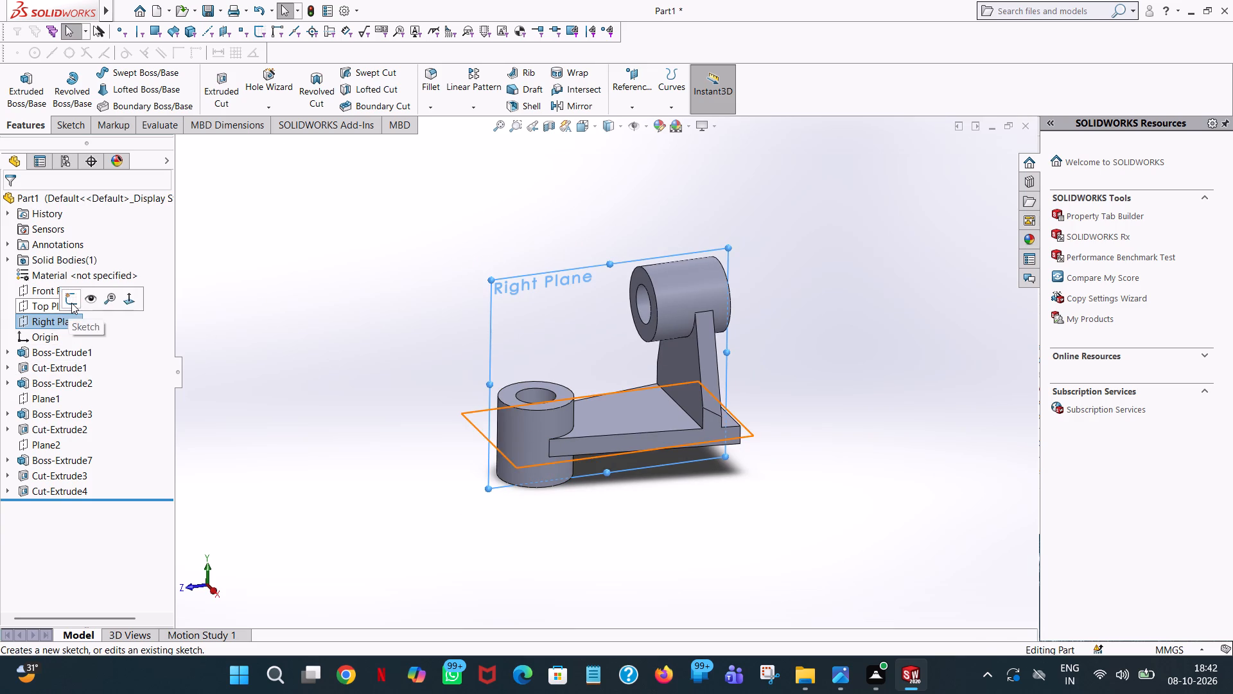
left_click(71, 303)
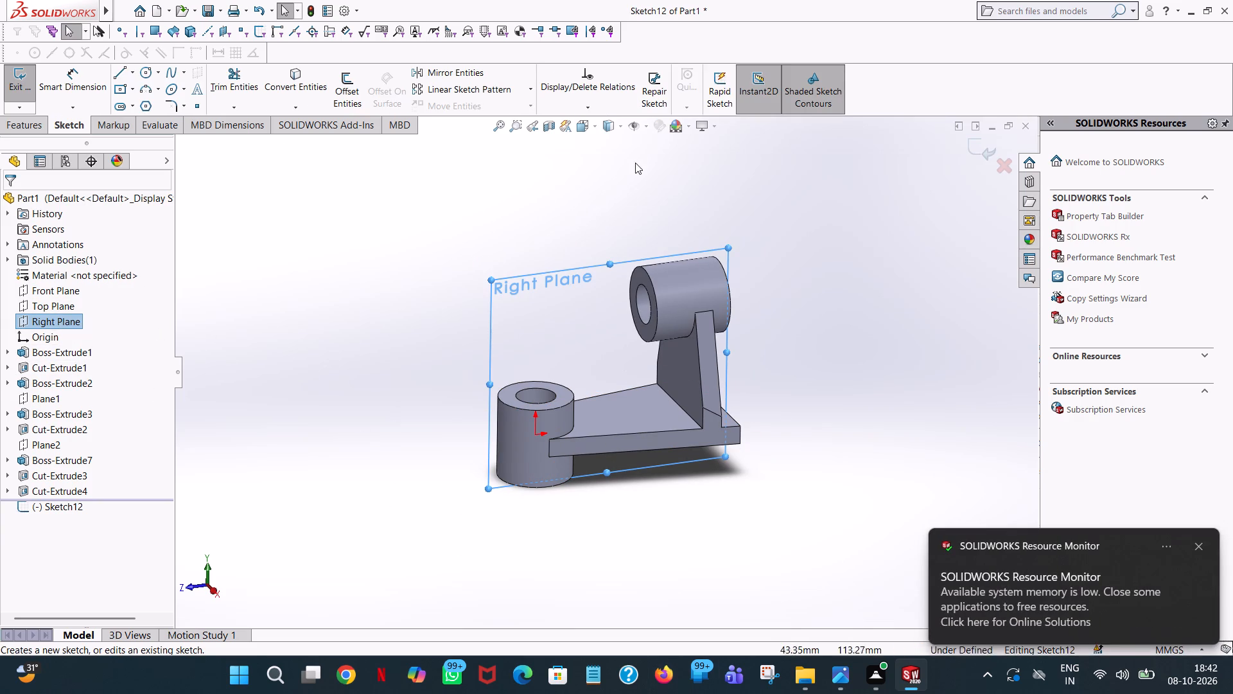
left_click(599, 124)
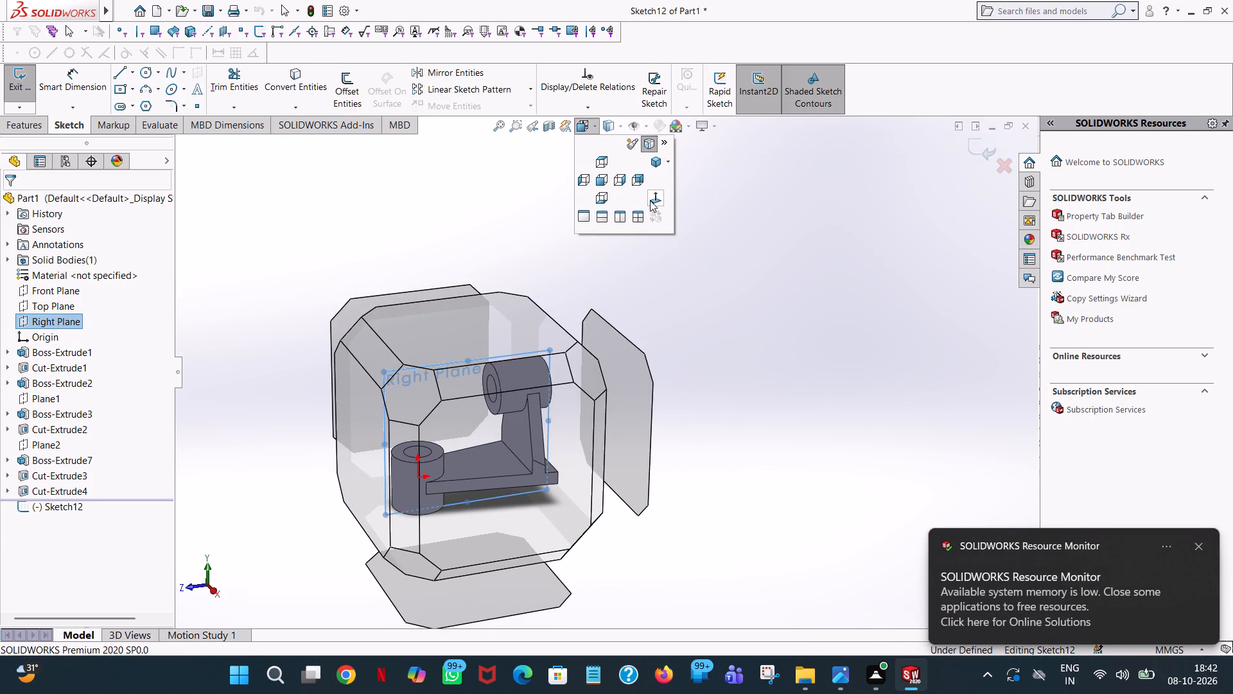
left_click(650, 200)
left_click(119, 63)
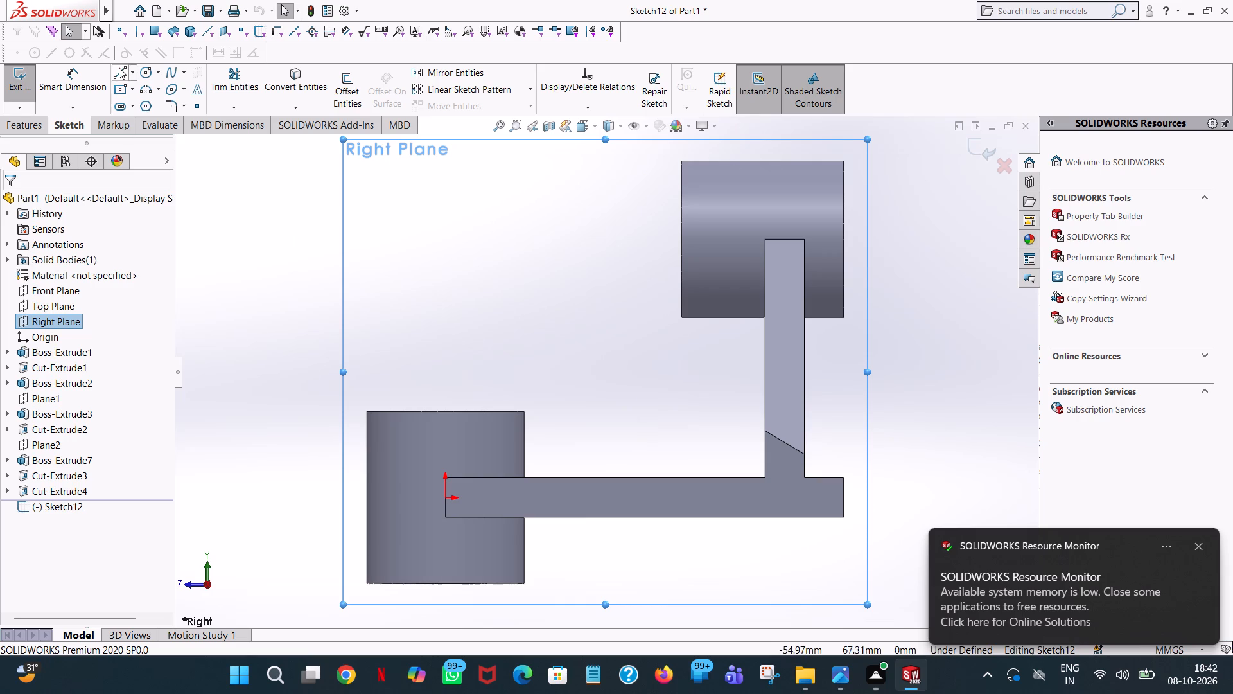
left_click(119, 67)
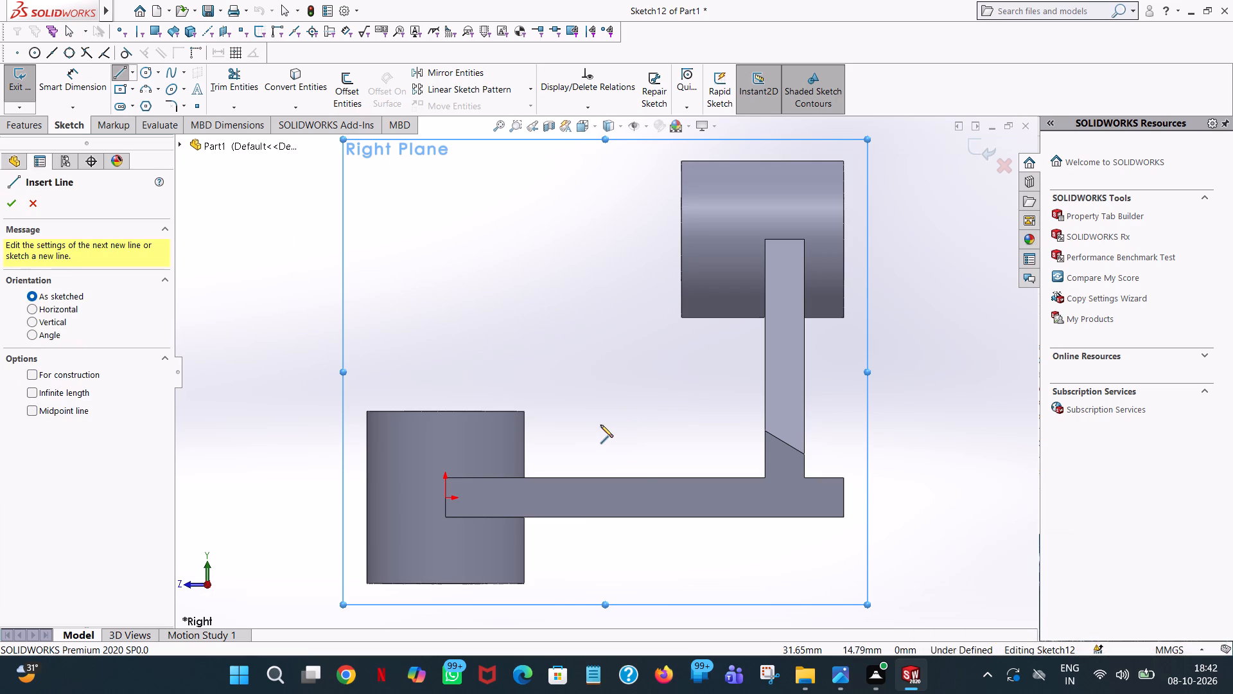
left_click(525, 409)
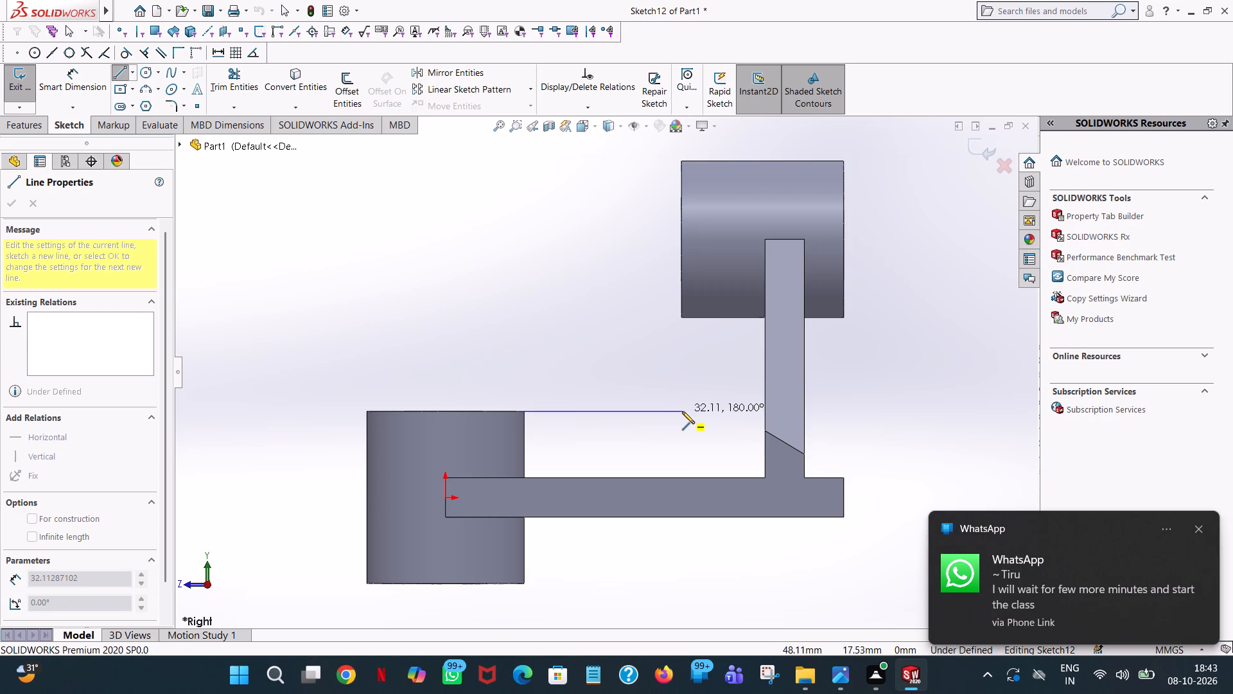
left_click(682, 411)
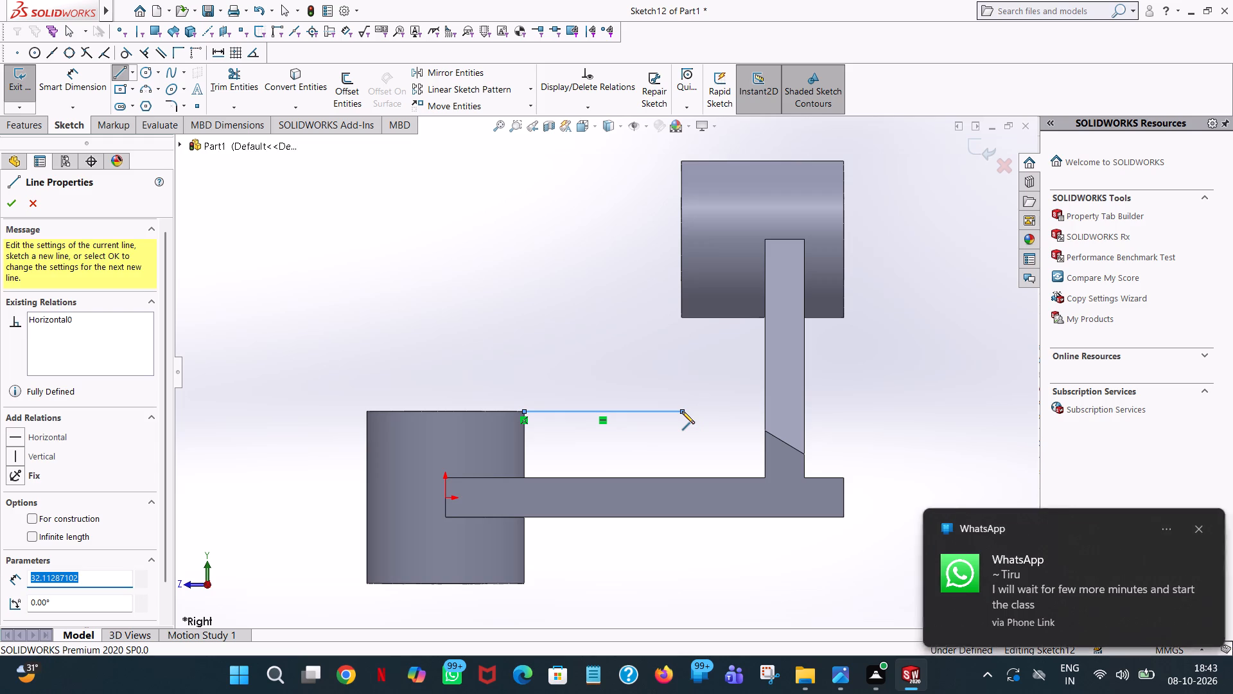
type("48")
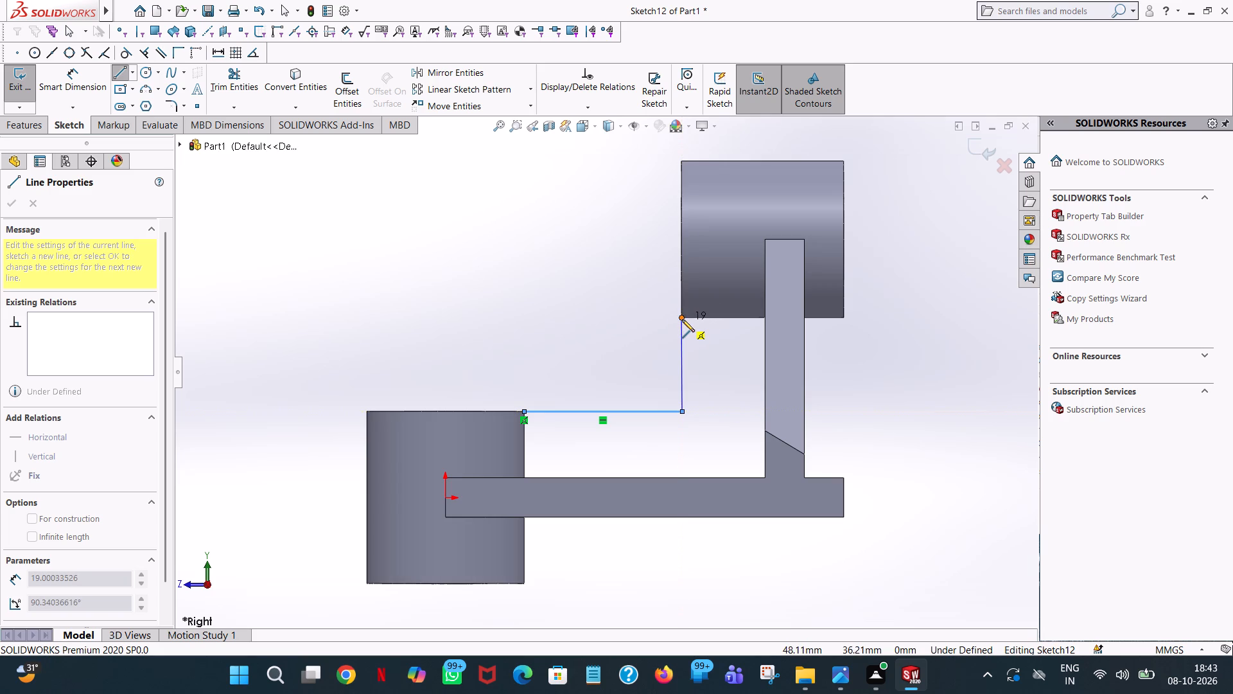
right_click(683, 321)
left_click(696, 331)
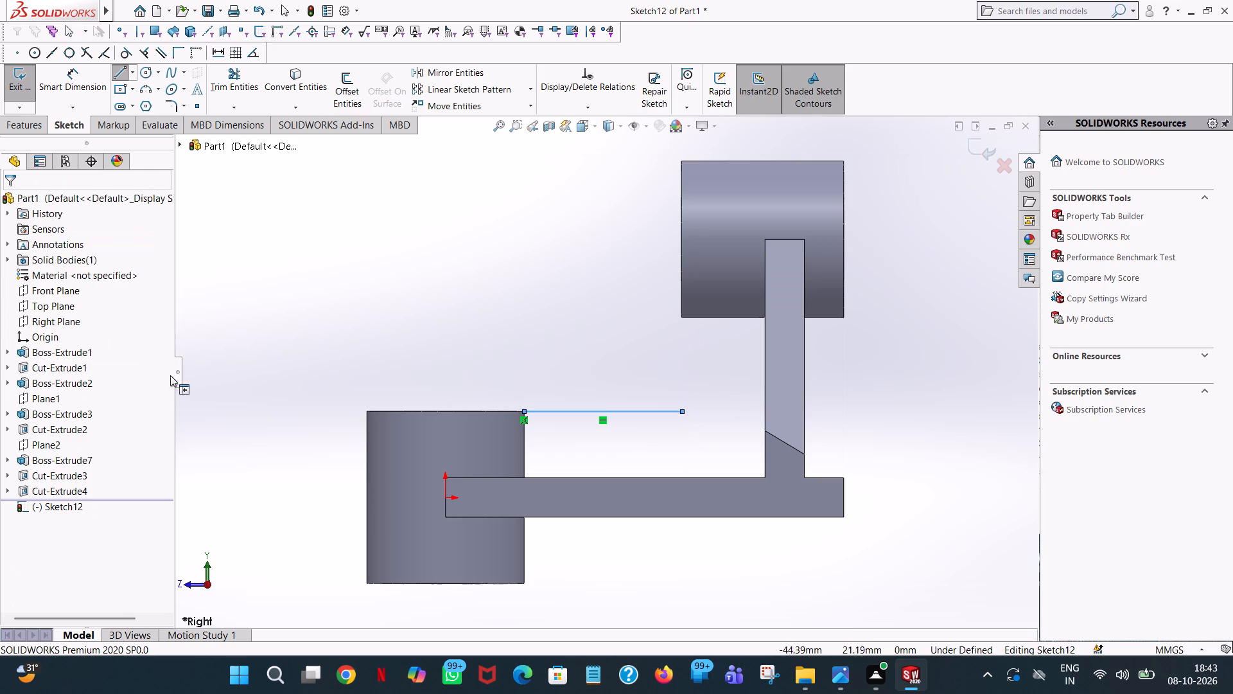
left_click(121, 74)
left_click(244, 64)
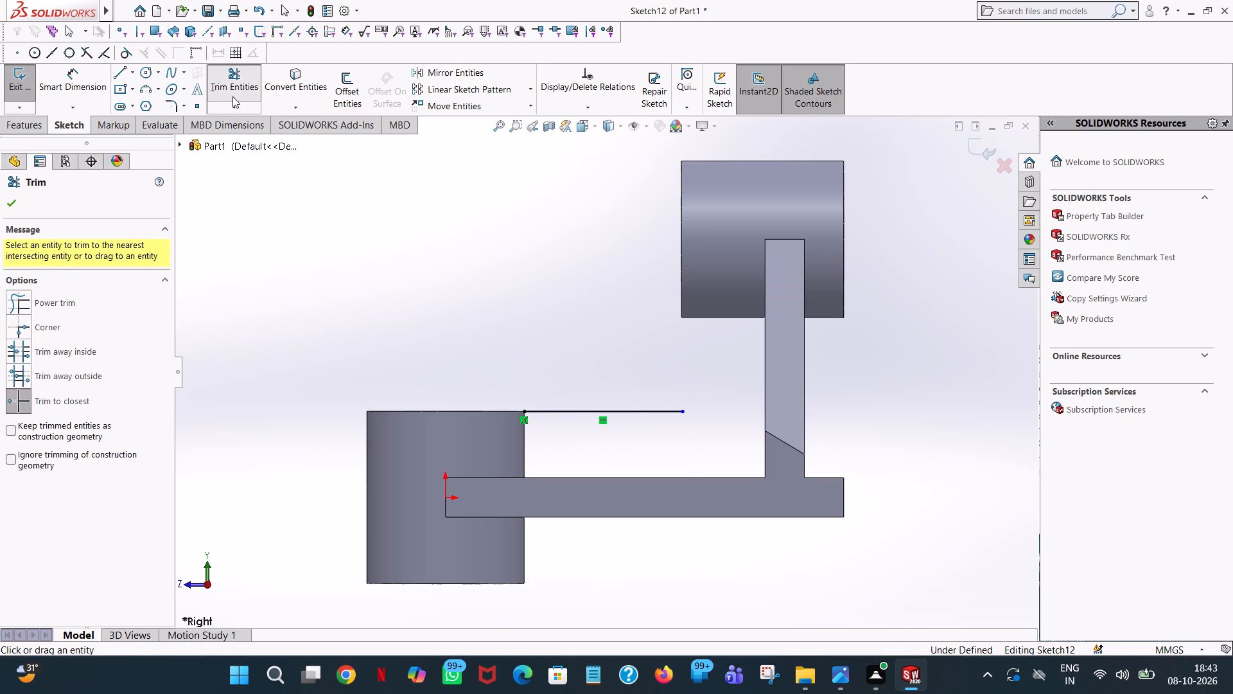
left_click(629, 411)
Sketch a vertical line about 22.5 mm long from the upper boss's end face down to a horizontal guide at the lower boss's top, trimming away the guide.
left_click(125, 71)
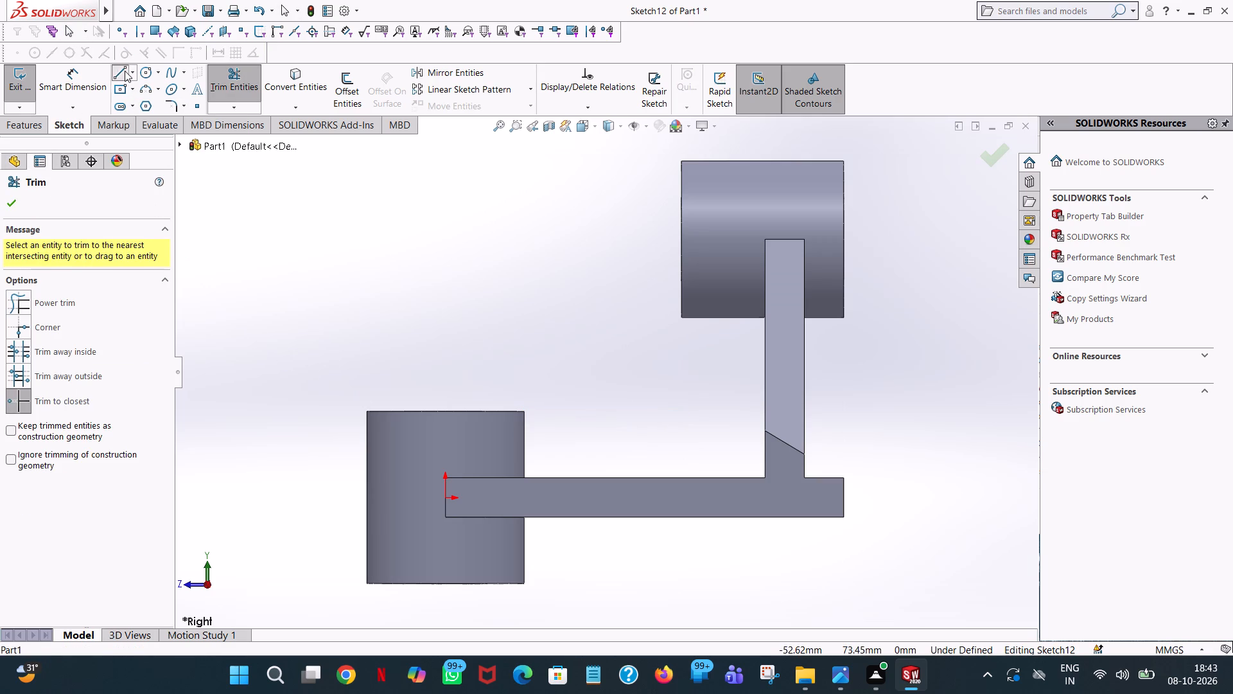
left_click(524, 411)
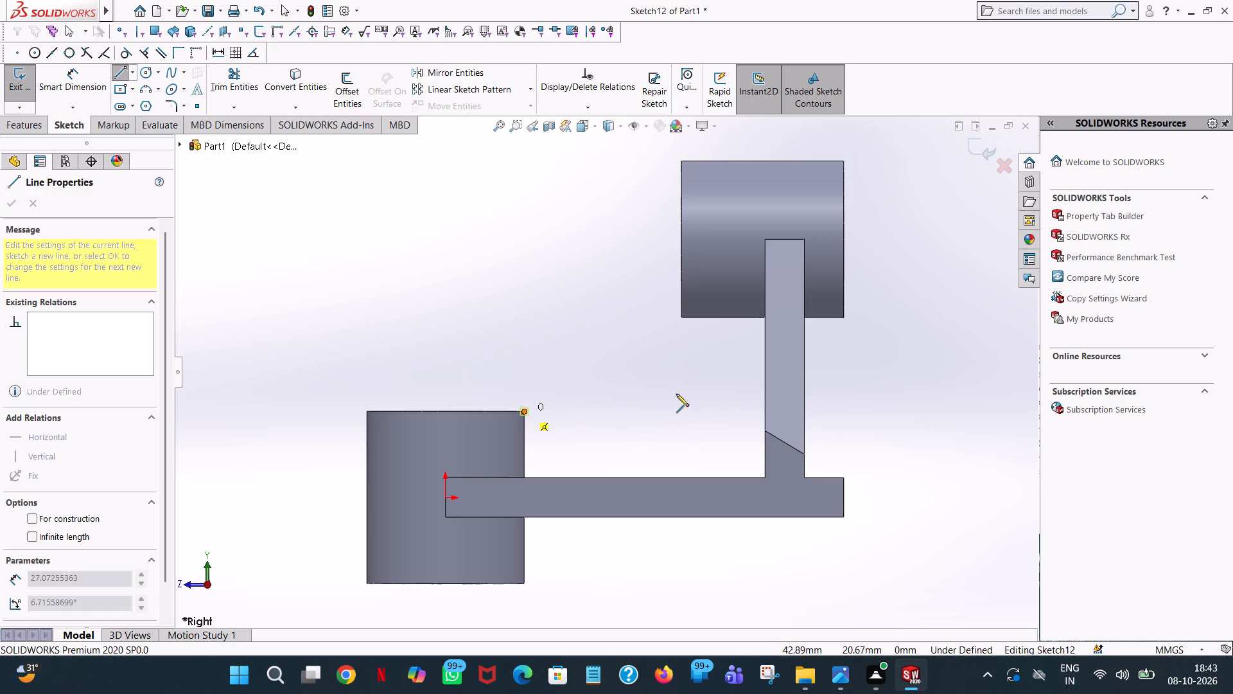
left_click(710, 409)
right_click(710, 409)
left_click(724, 413)
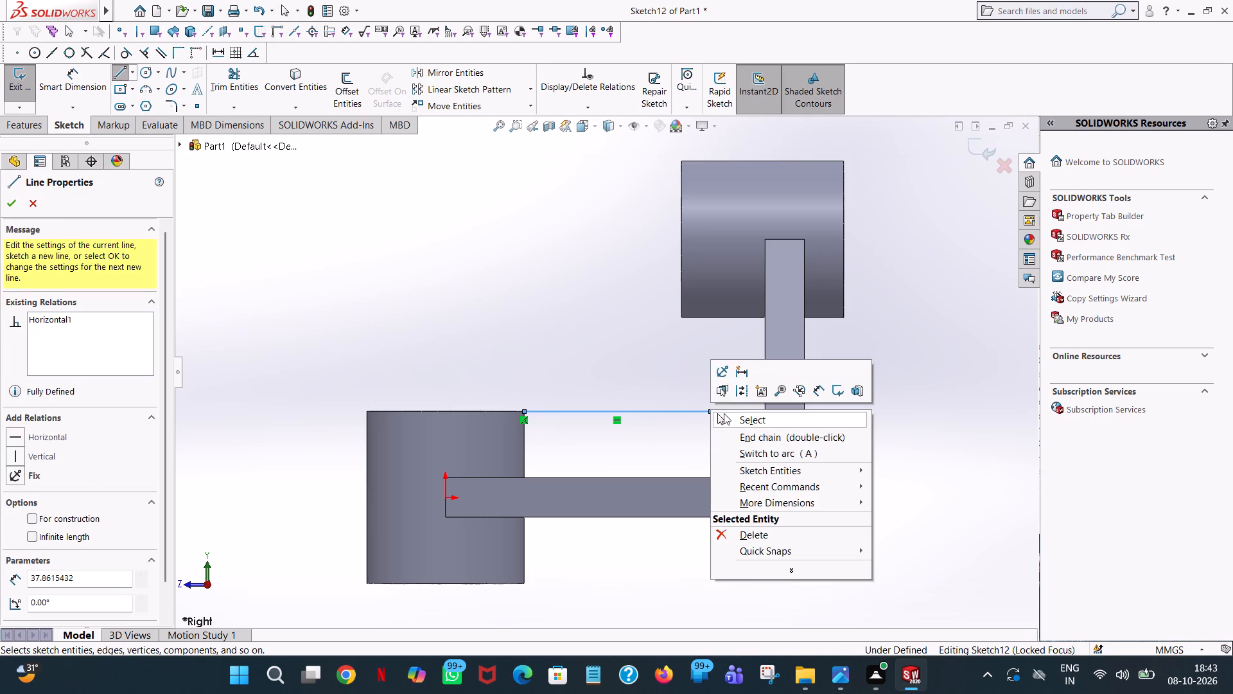
left_click(118, 71)
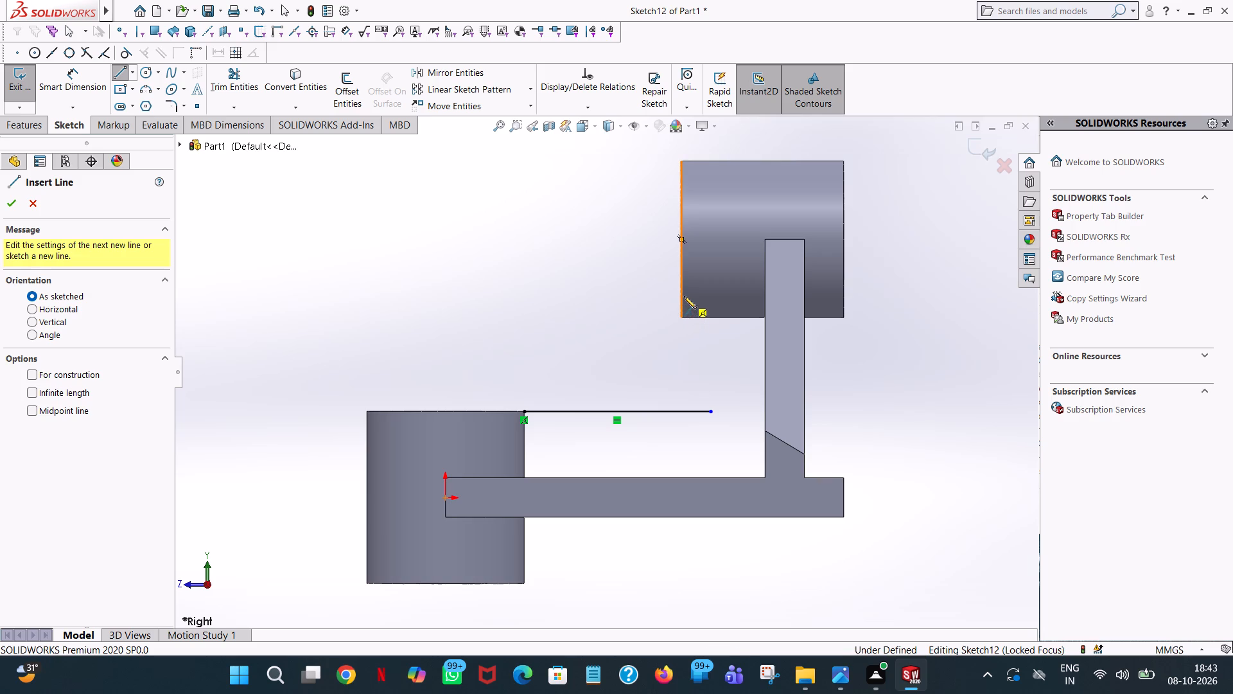
left_click(683, 301)
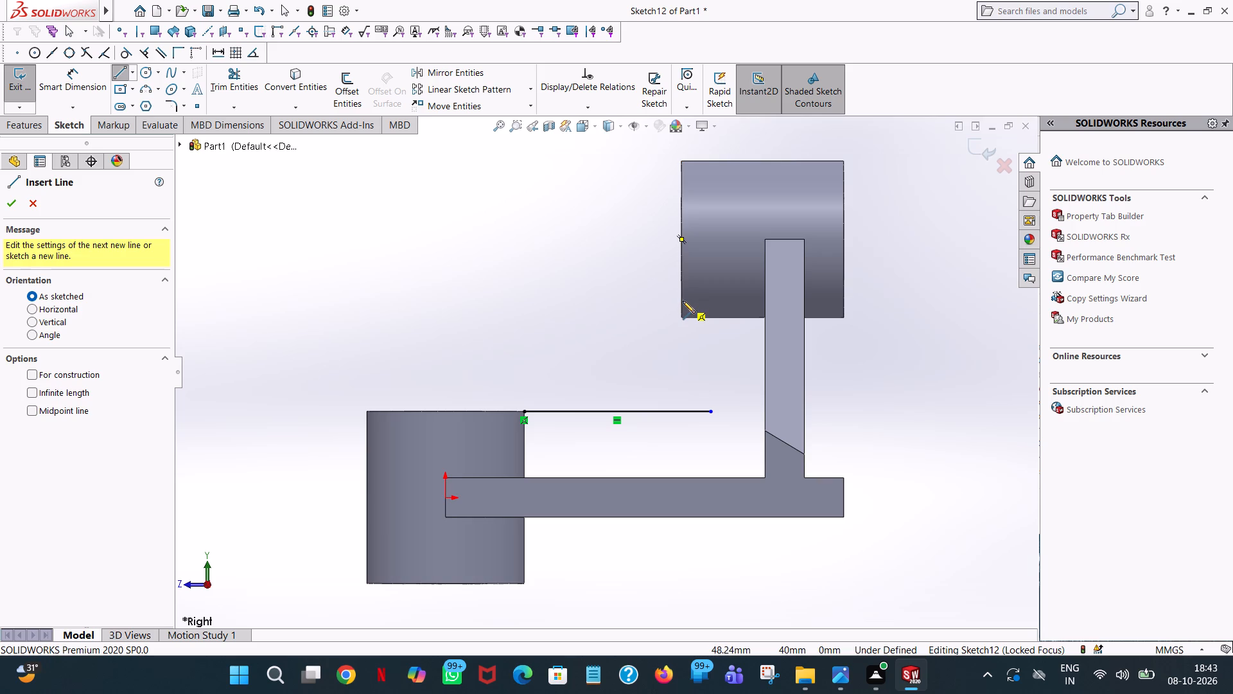
left_click(680, 411)
right_click(680, 411)
left_click(697, 423)
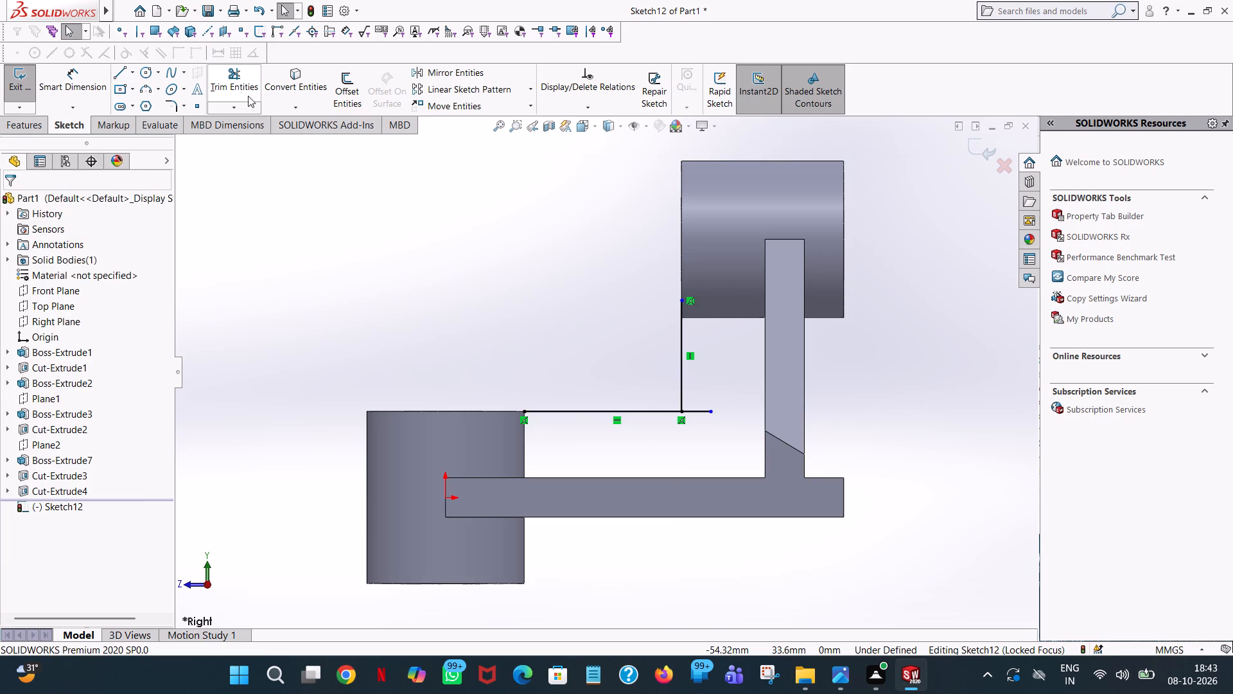
left_click(248, 96)
left_click(575, 415)
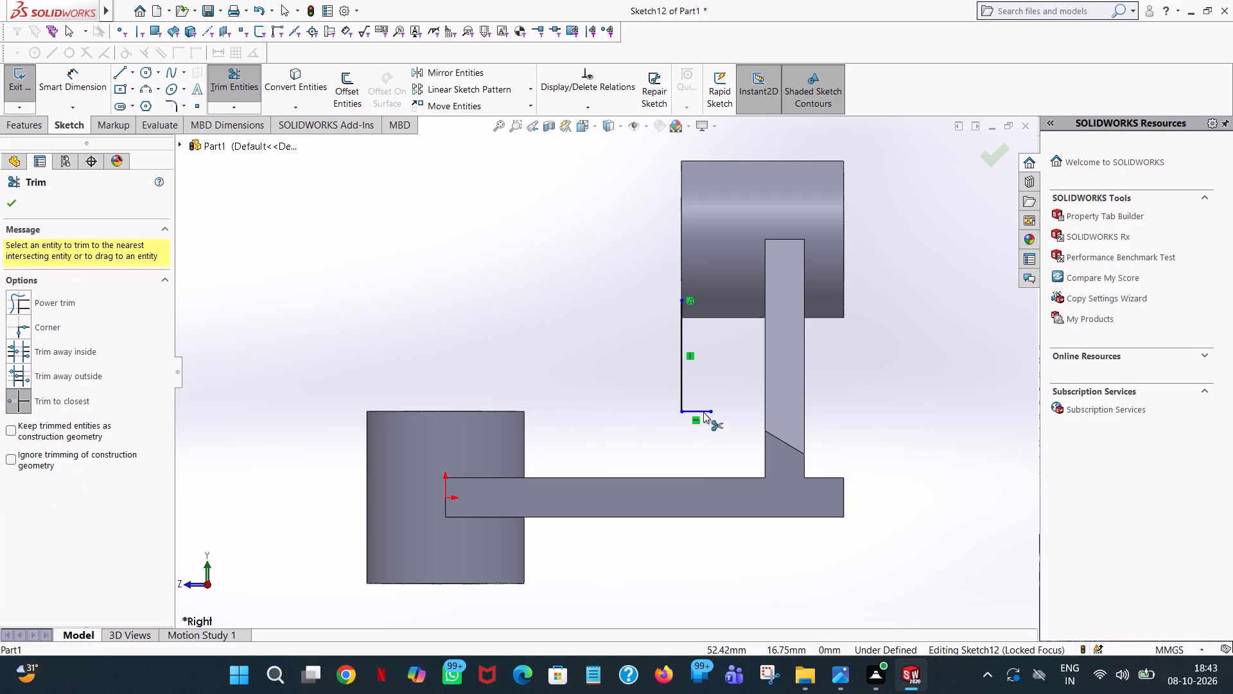
left_click(703, 408)
Sketch a horizontal line about 36.7 mm long from the vertical line's lower end to the lower boss's top edge.
left_click(118, 67)
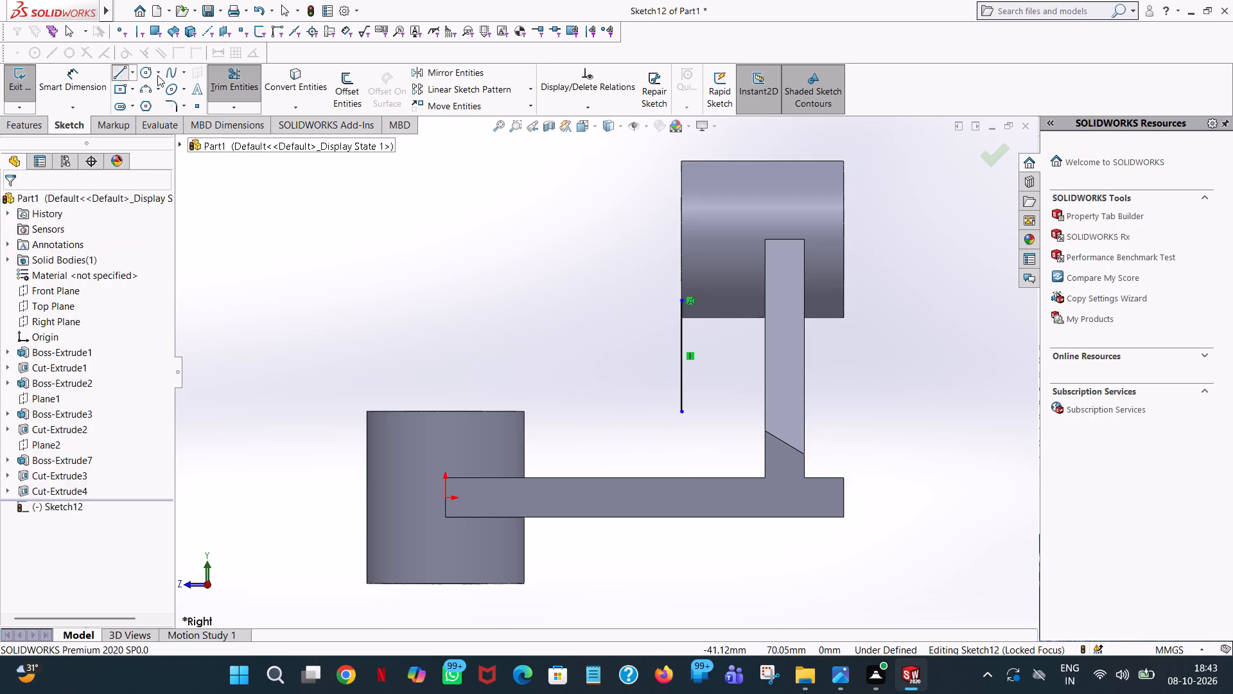
left_click(681, 413)
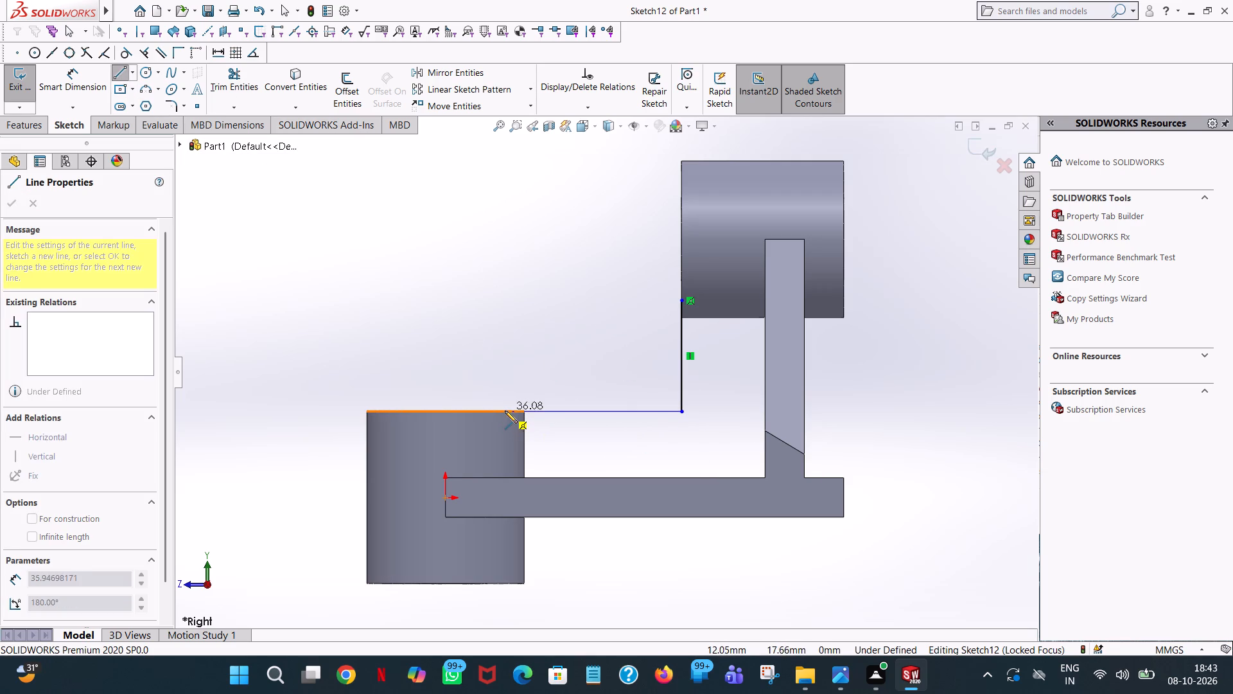
left_click(501, 410)
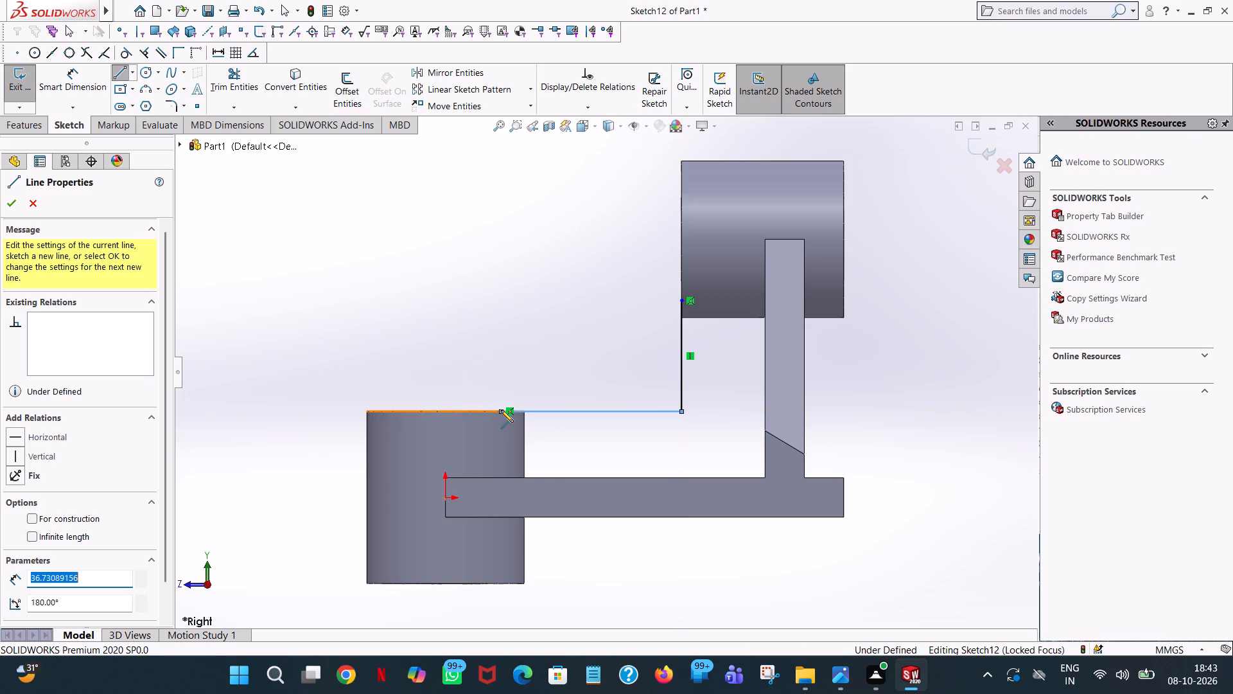
right_click(501, 410)
left_click(528, 416)
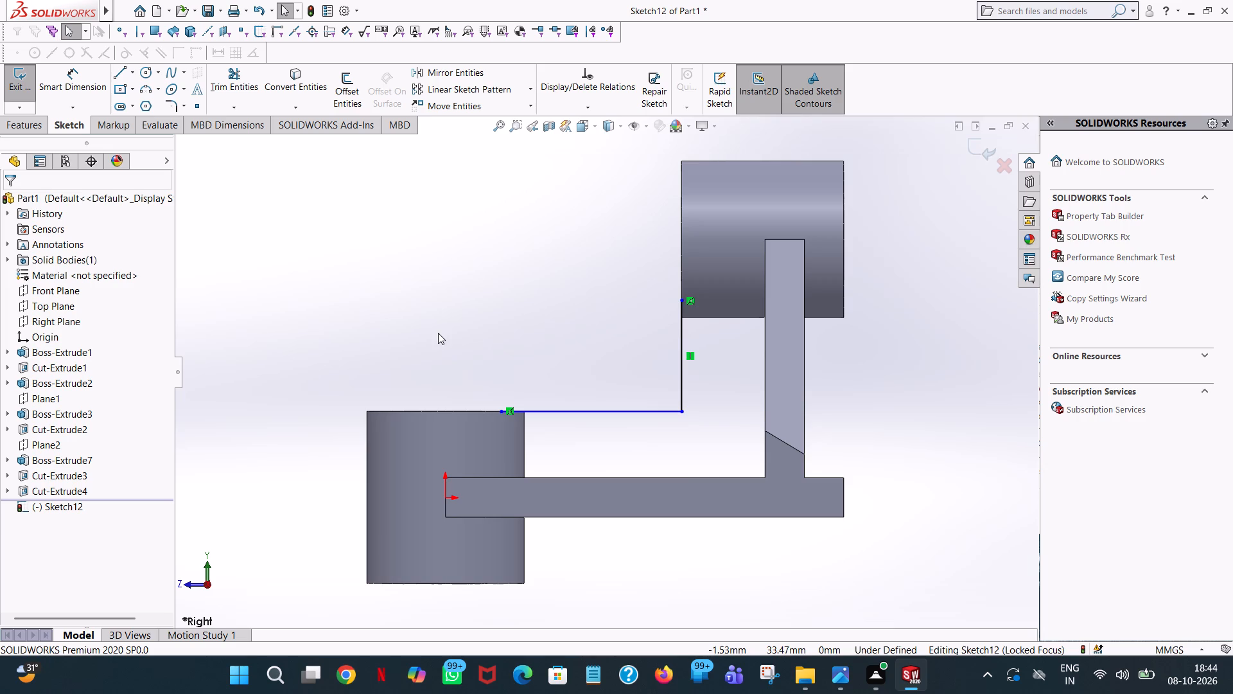
Close the profile with lines 13.5 mm down to the arm, along its top to the web, about 36 mm up the web, and 17 mm back.
left_click(117, 69)
left_click(502, 412)
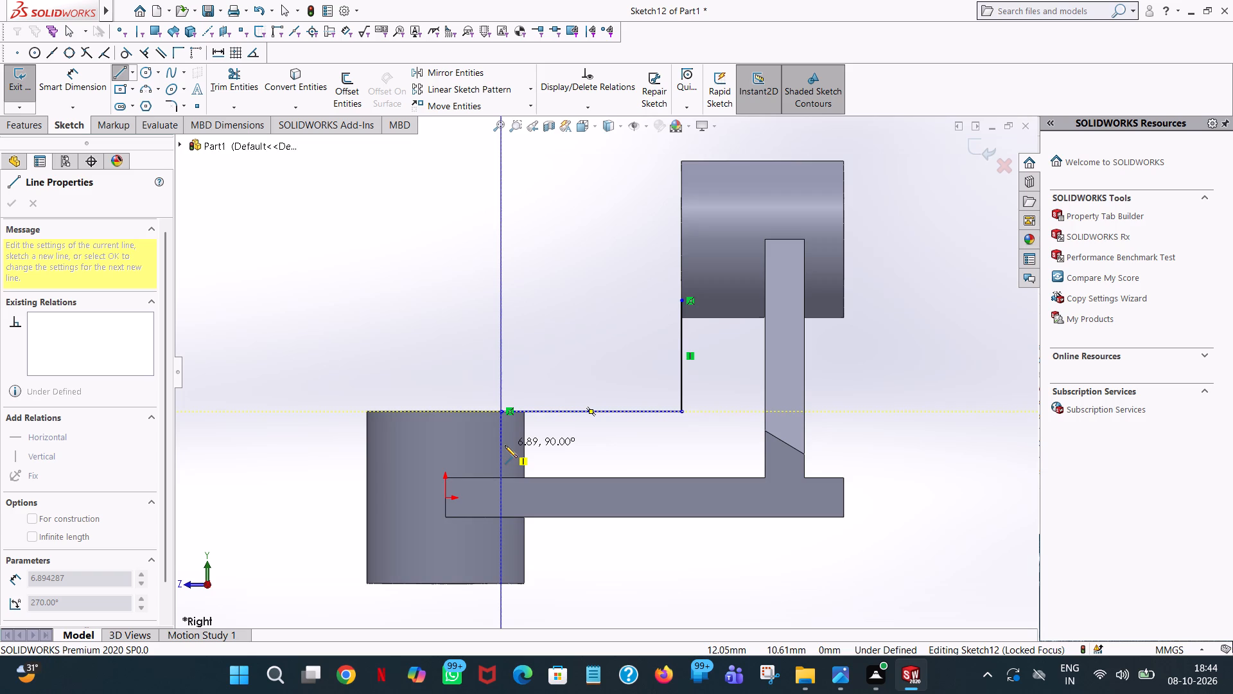
left_click(502, 479)
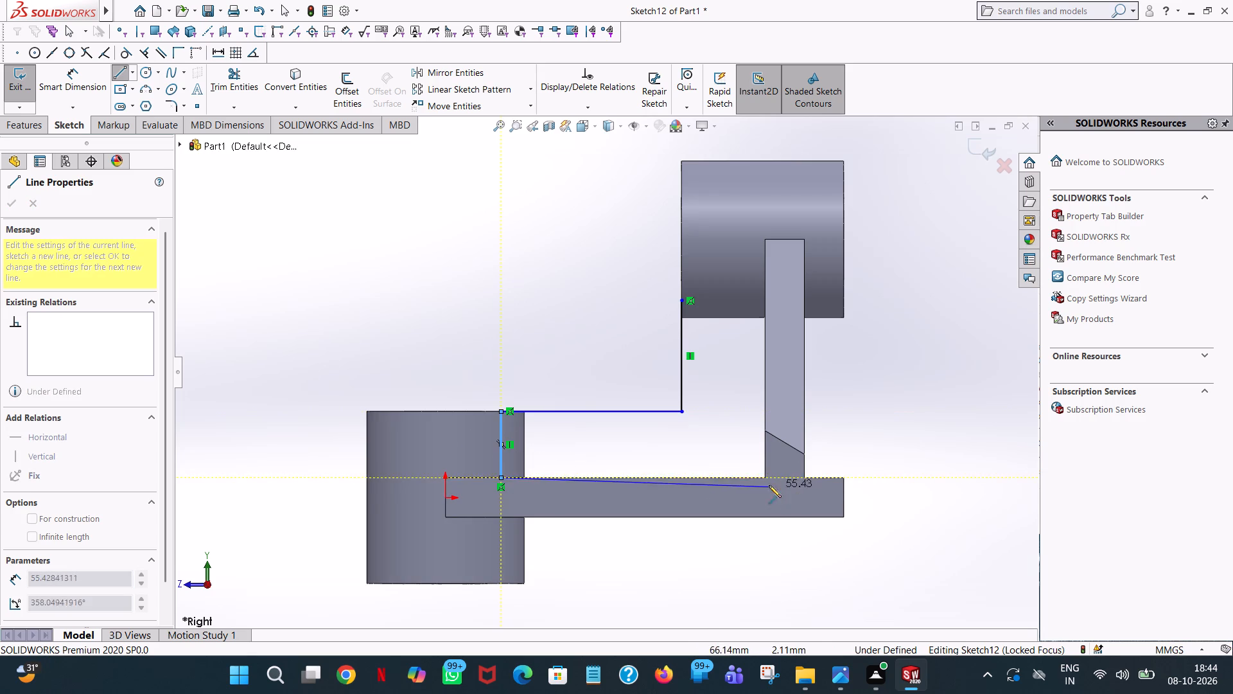
left_click(762, 477)
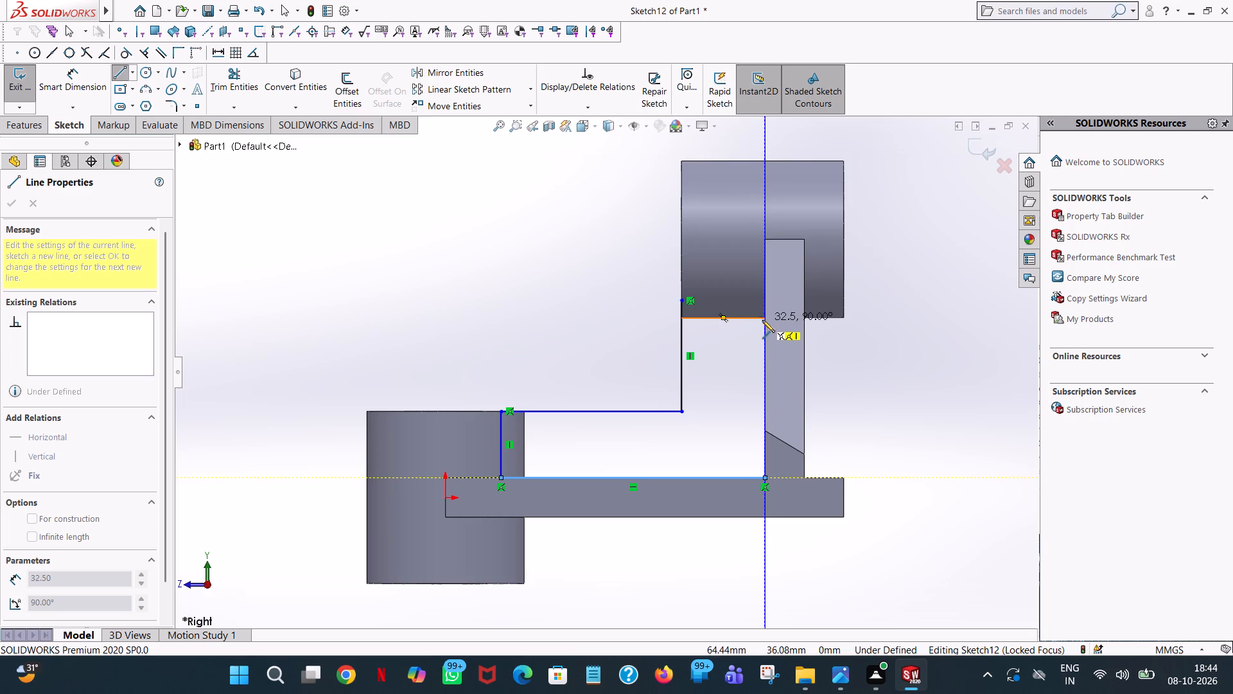
scroll(762, 320, "down", 8)
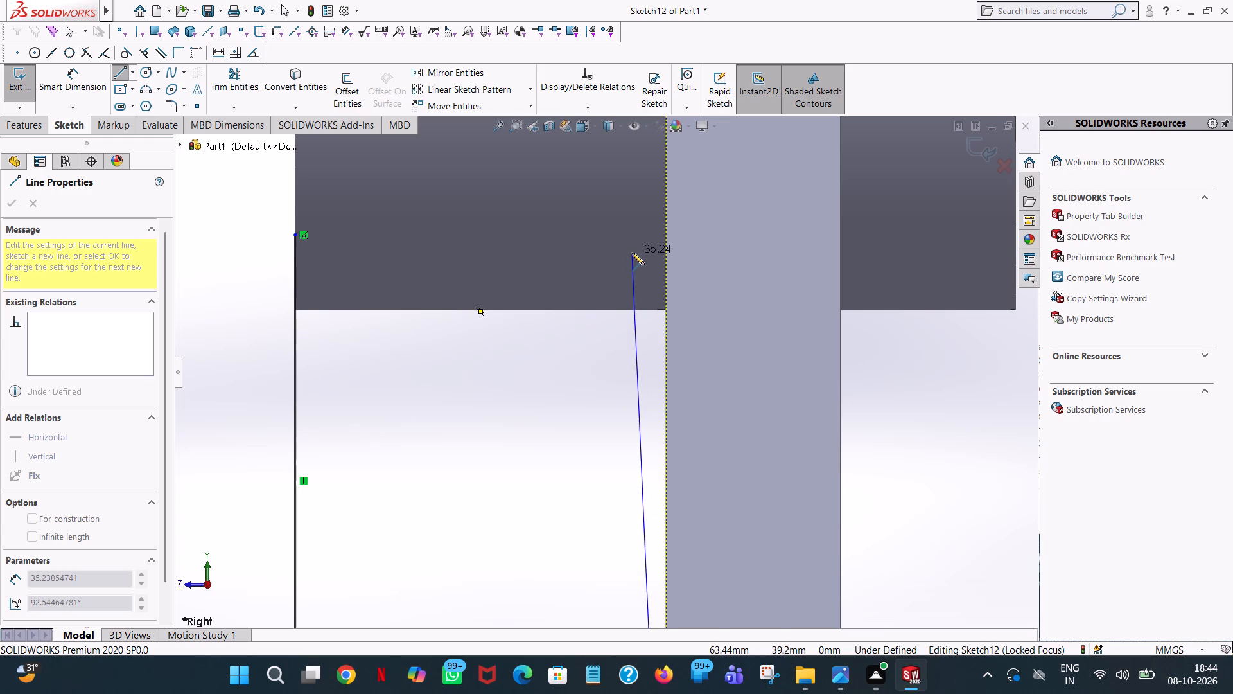
scroll(637, 317, "down", 3)
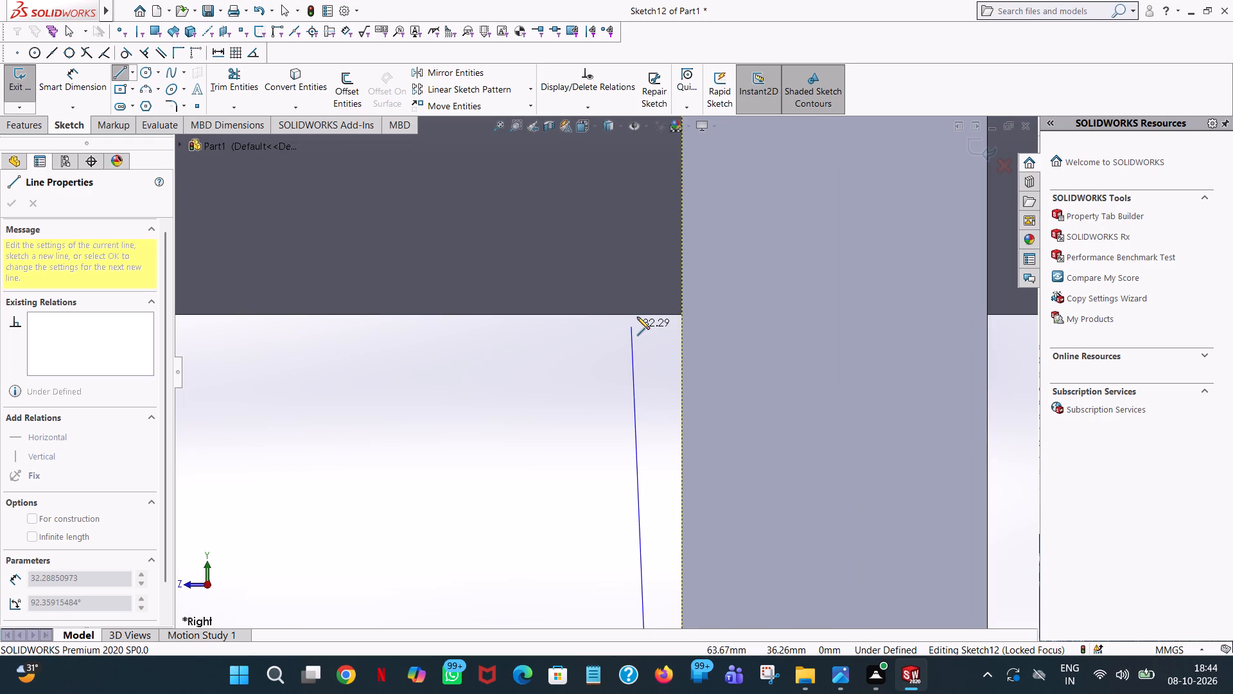
scroll(631, 315, "up", 5)
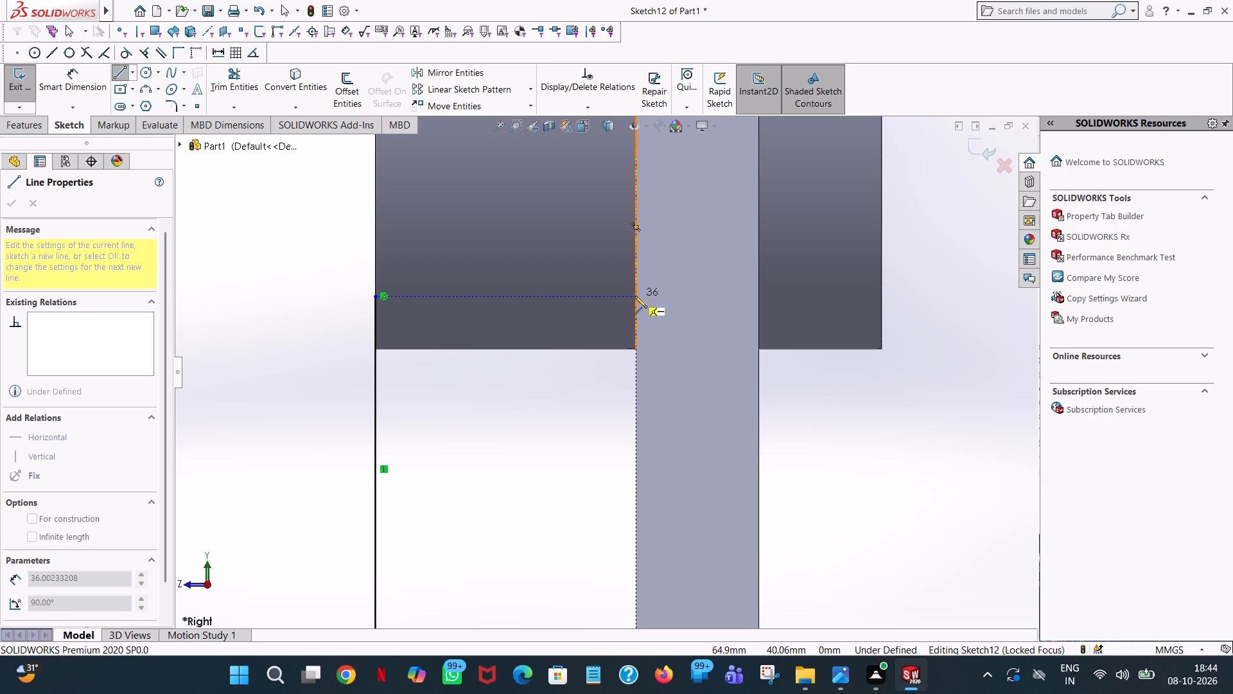
left_click(634, 296)
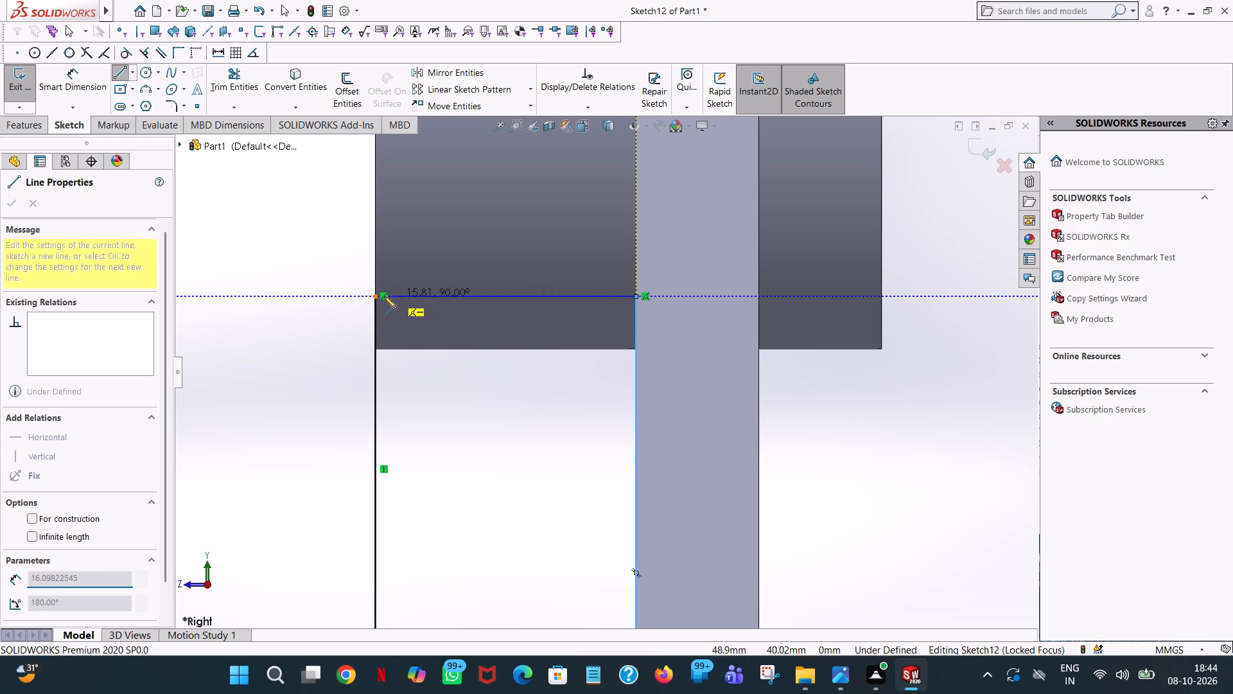
left_click(374, 296)
right_click(374, 296)
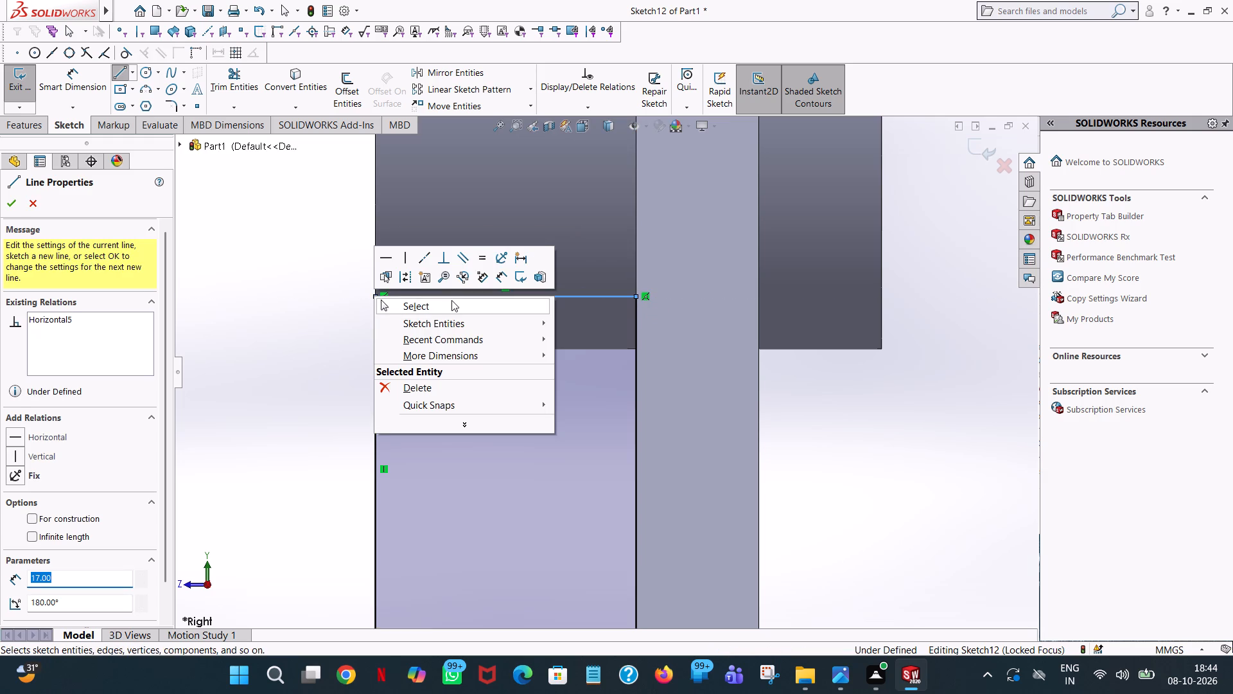
left_click(419, 307)
Extrude the closed rib profile 7 mm using the Mid Plane end condition, merged with the bracket.
middle_click_drag(513, 386, 593, 384)
scroll(593, 382, "down", 4)
scroll(598, 370, "up", 9)
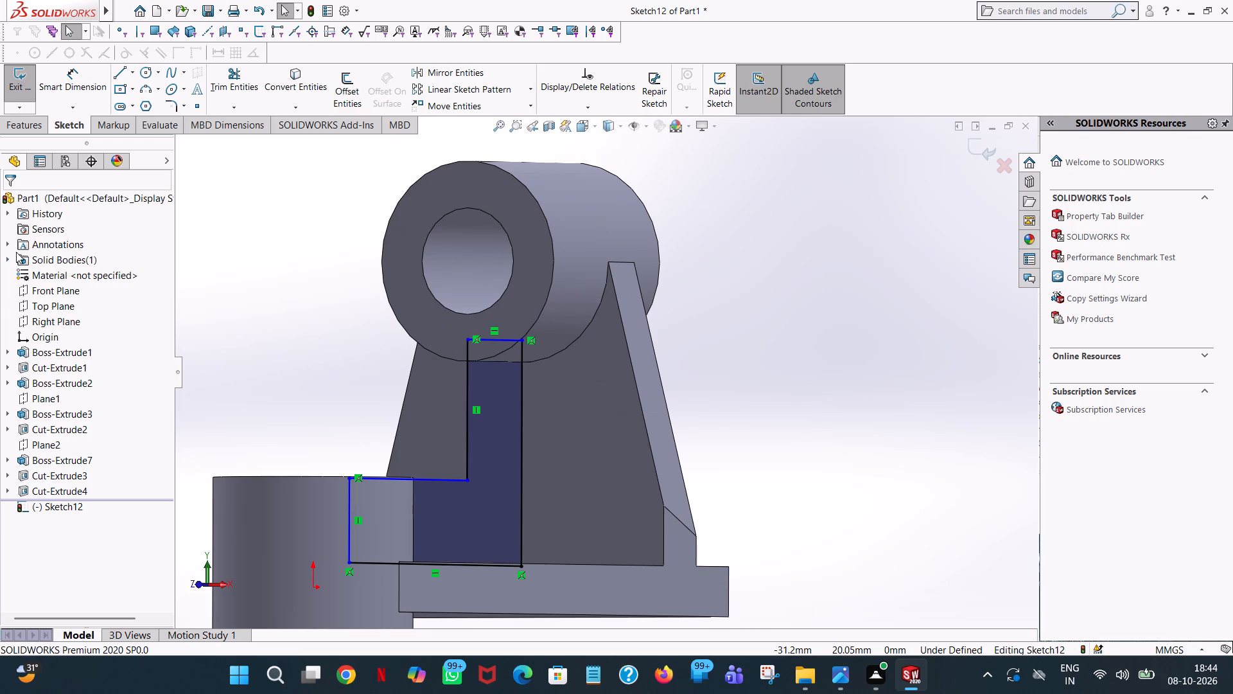
left_click(19, 127)
left_click(27, 95)
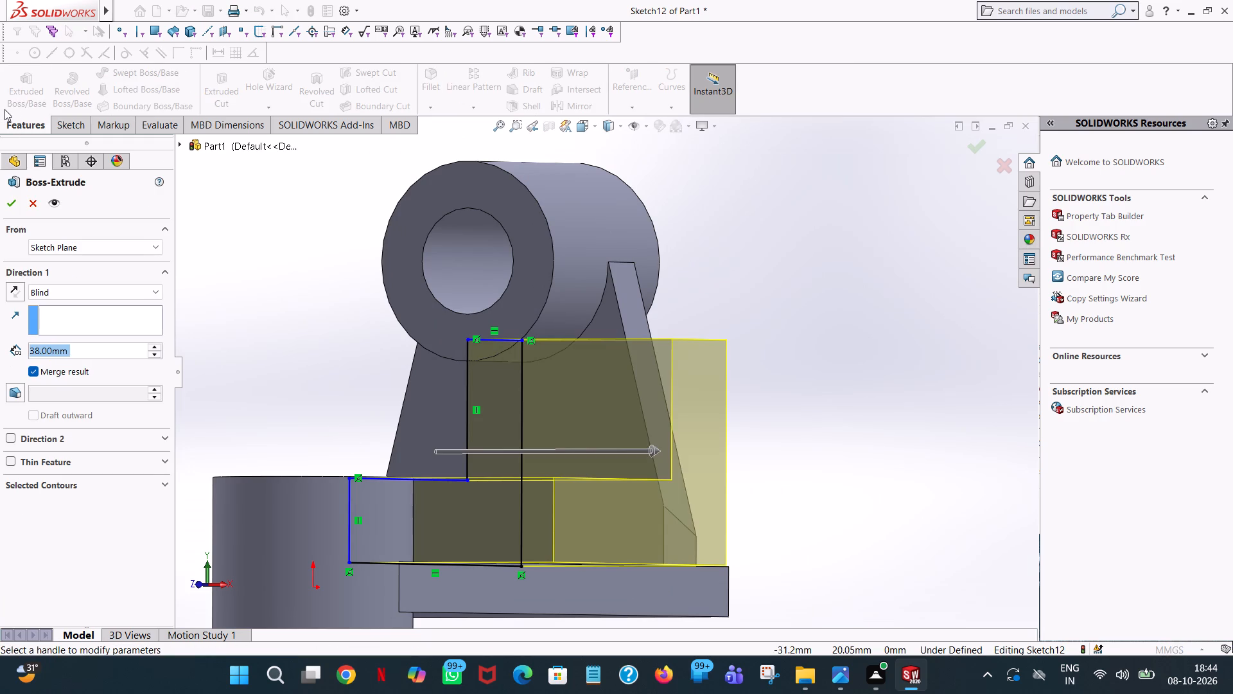
left_click(46, 289)
left_click(66, 371)
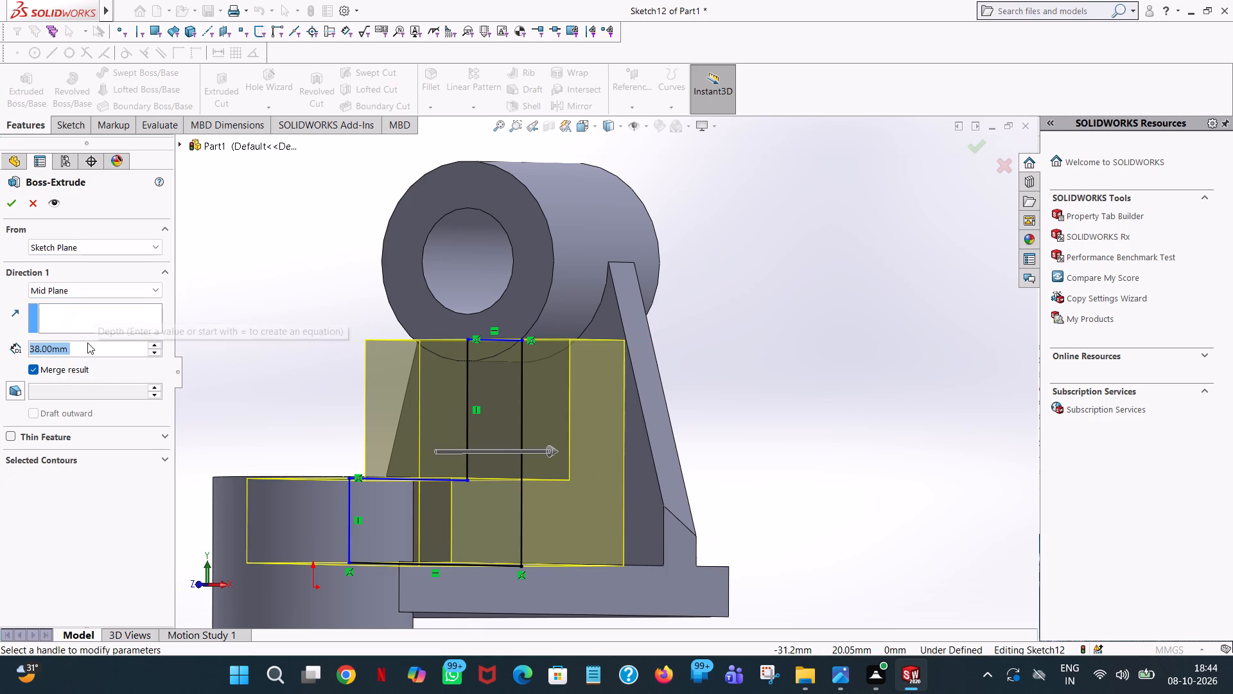
key("7")
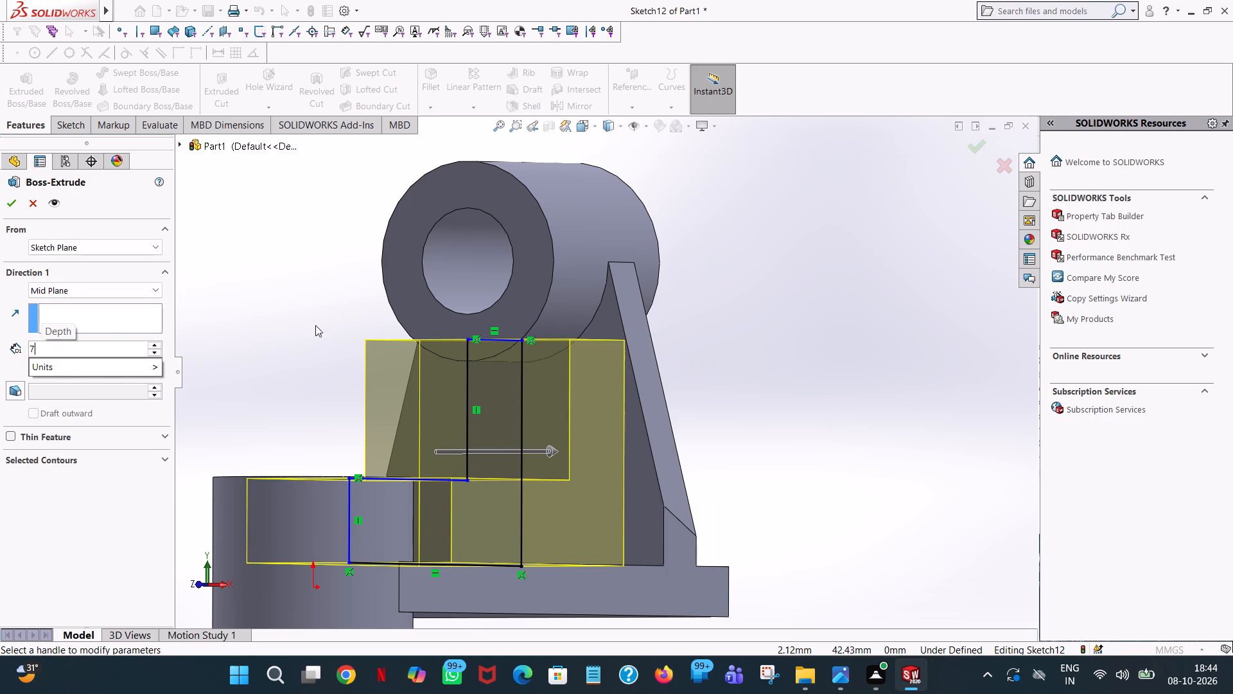
left_click(304, 328)
scroll(299, 334, "up", 1)
middle_click_drag(299, 334, 324, 324)
left_click(16, 205)
left_click(268, 269)
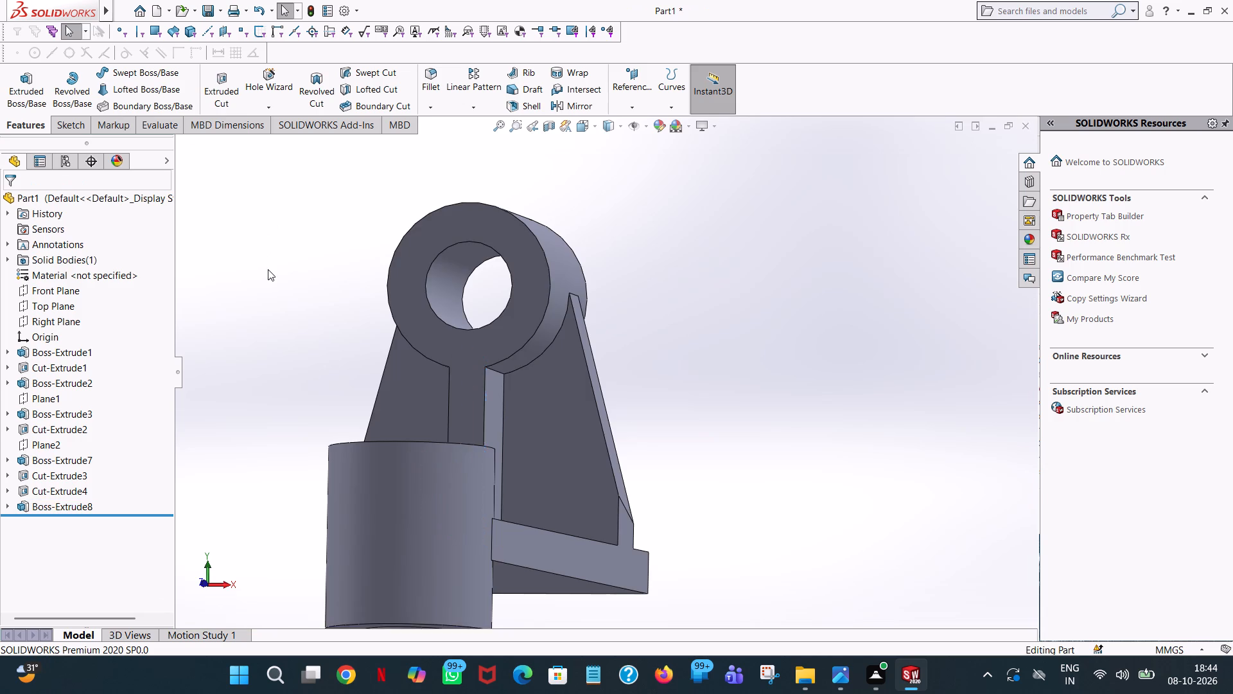
Fillet the inside corner edge between the rib's horizontal top and its vertical front face with a 5 mm radius.
scroll(284, 300, "up", 2)
middle_click_drag(295, 325, 198, 392)
scroll(280, 402, "up", 1)
scroll(200, 393, "up", 1)
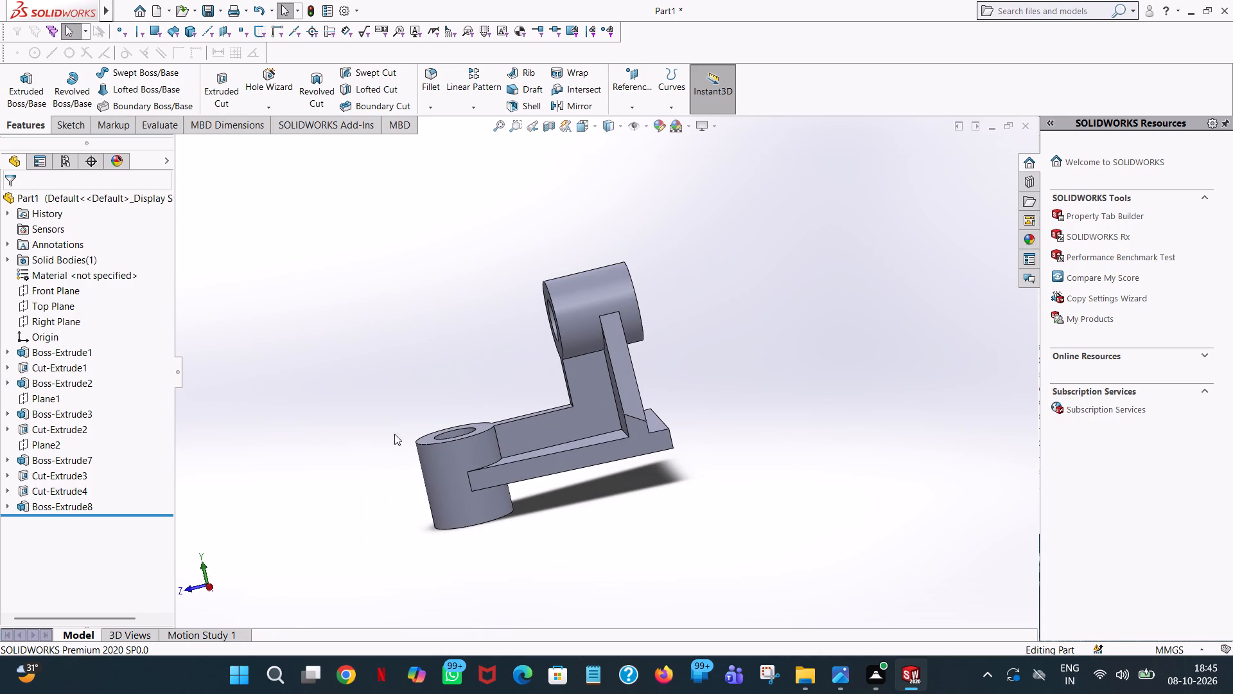
scroll(561, 410, "down", 4)
left_click(426, 73)
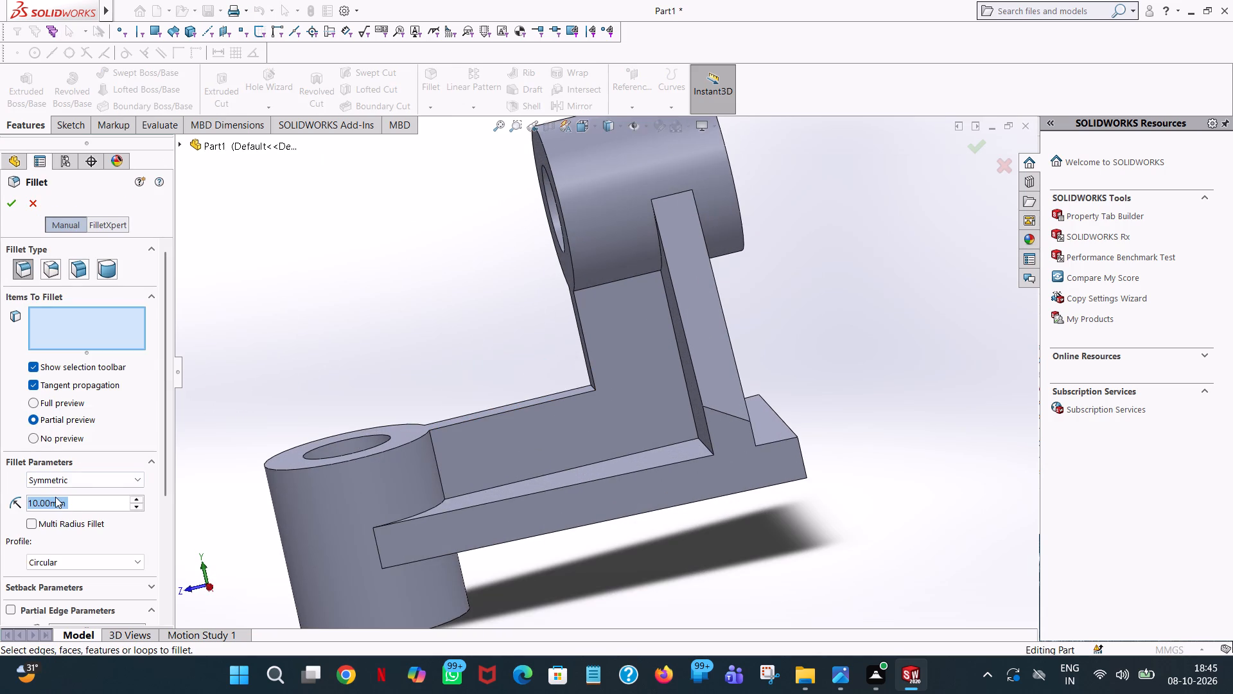
key("5")
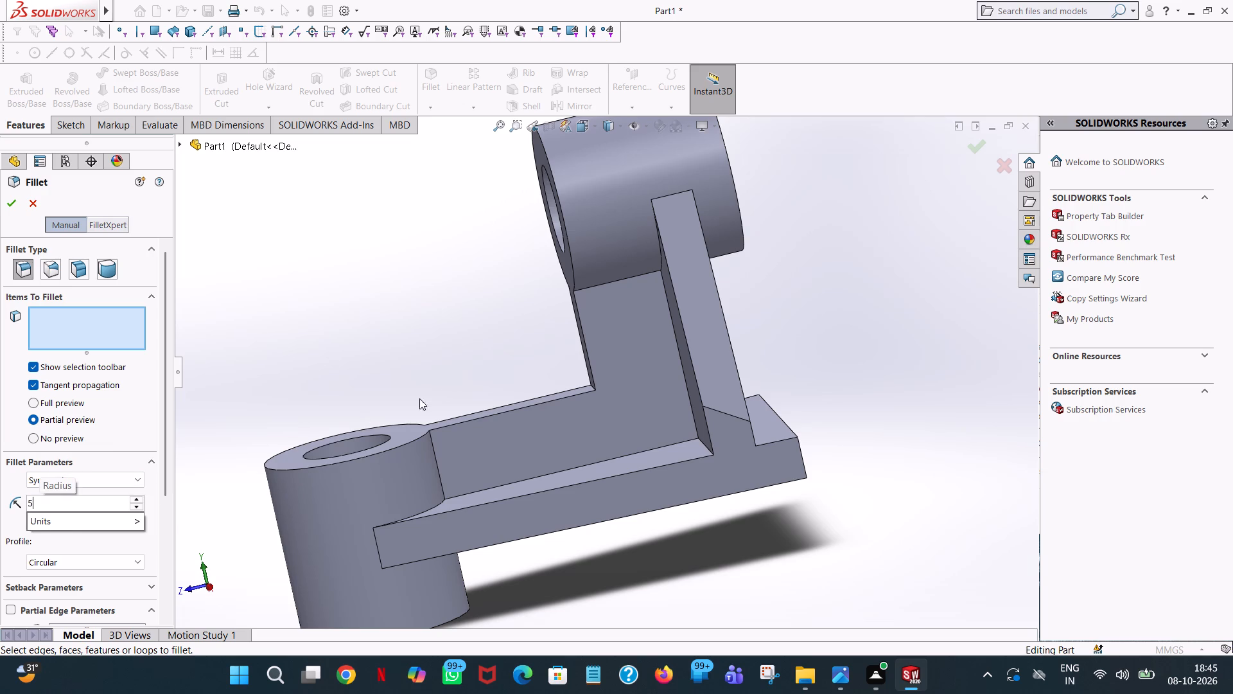
left_click(448, 376)
middle_click_drag(480, 395, 586, 408)
scroll(586, 405, "up", 1)
scroll(564, 404, "down", 3)
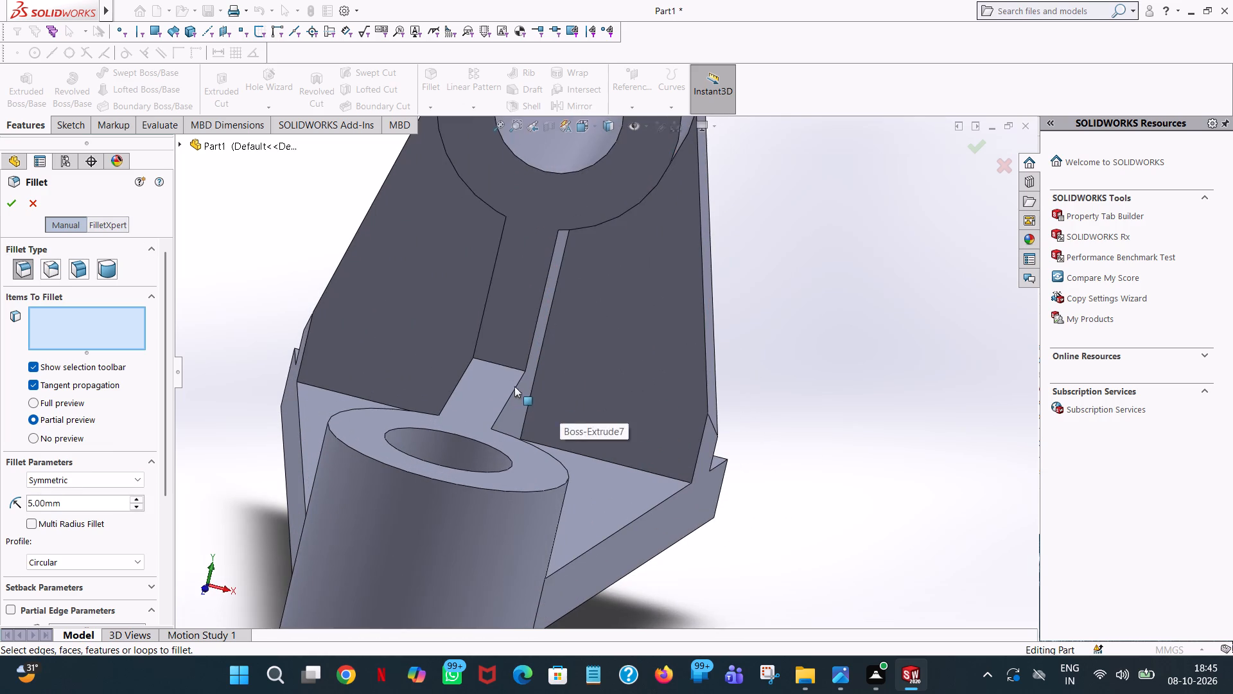
left_click(503, 368)
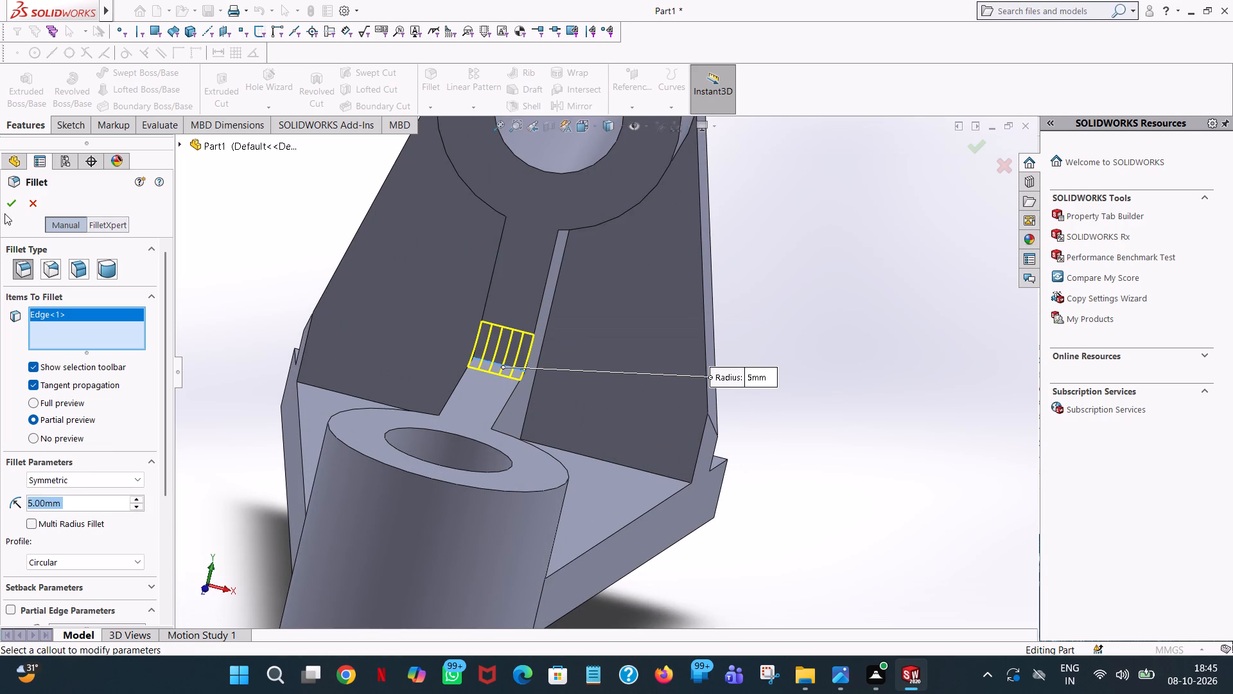
left_click(13, 202)
Fillet the edge where the web meets the arm's top on the +X side of the rib with a 3 mm radius.
middle_click_drag(629, 354, 527, 337)
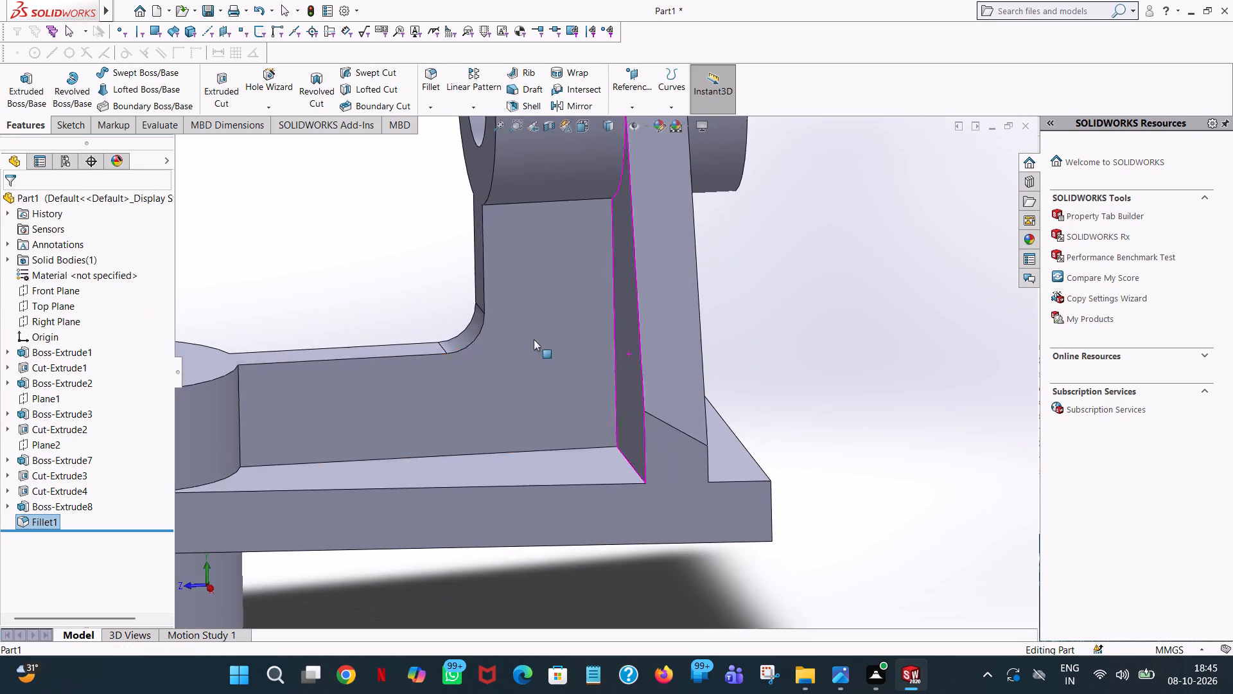
scroll(552, 370, "up", 1)
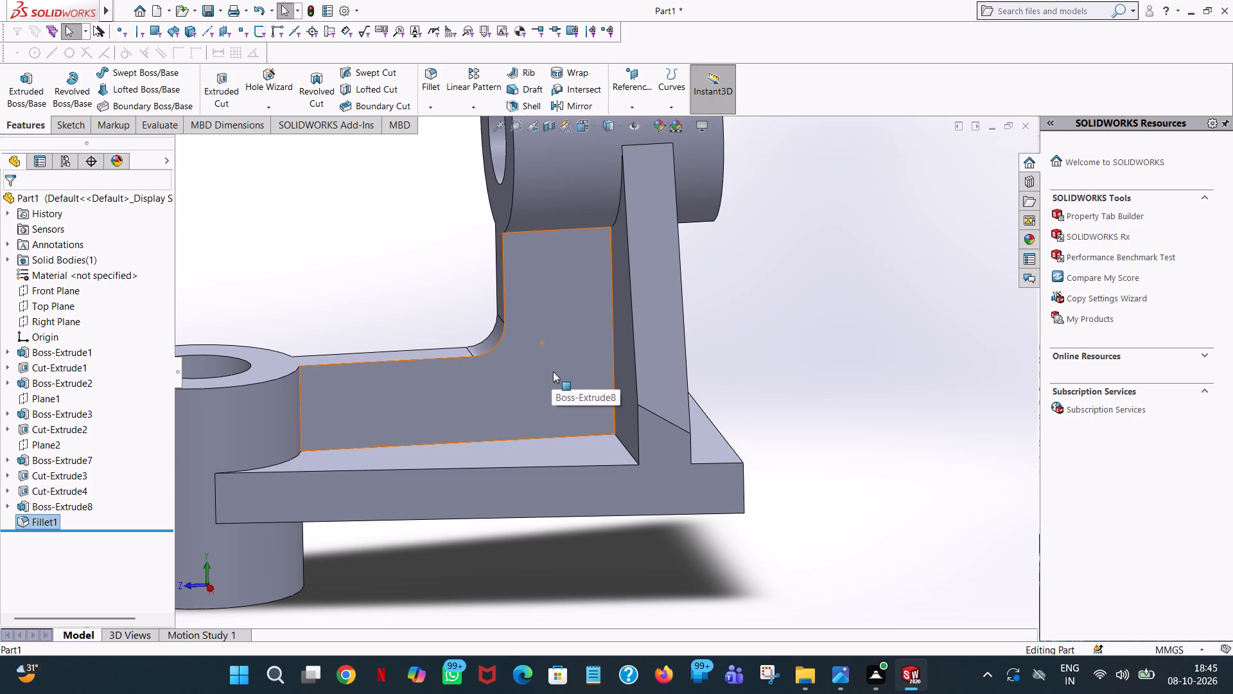
scroll(553, 371, "up", 4)
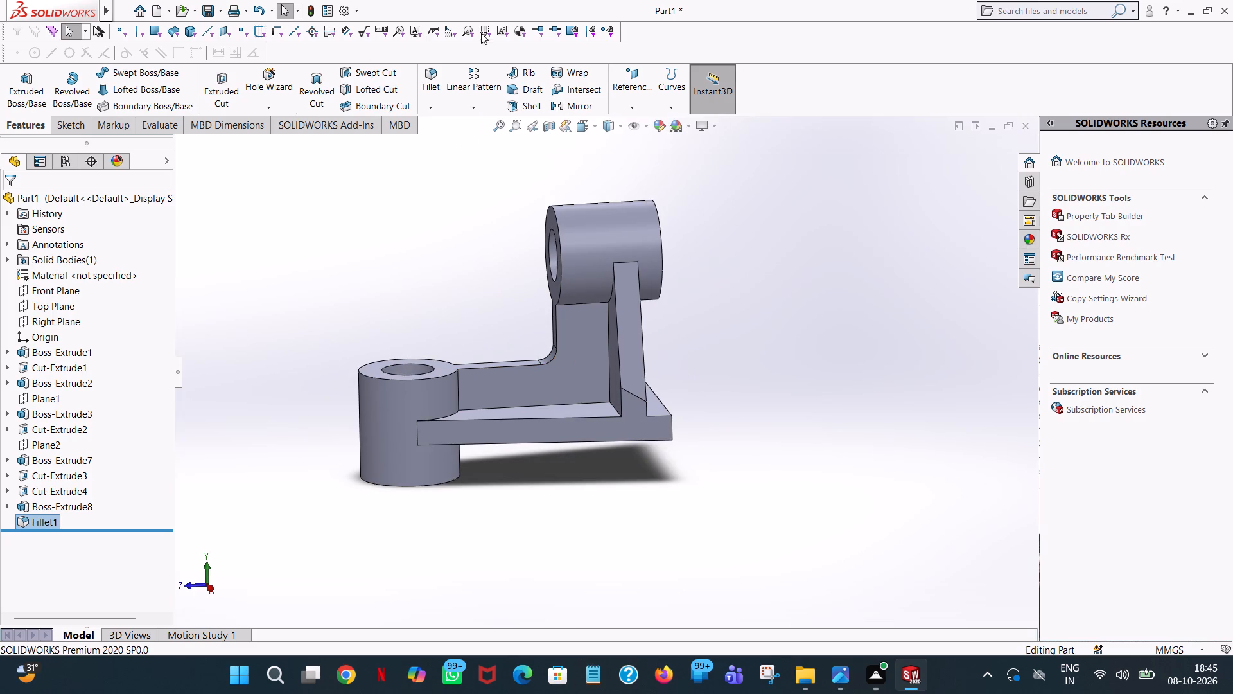
left_click(426, 85)
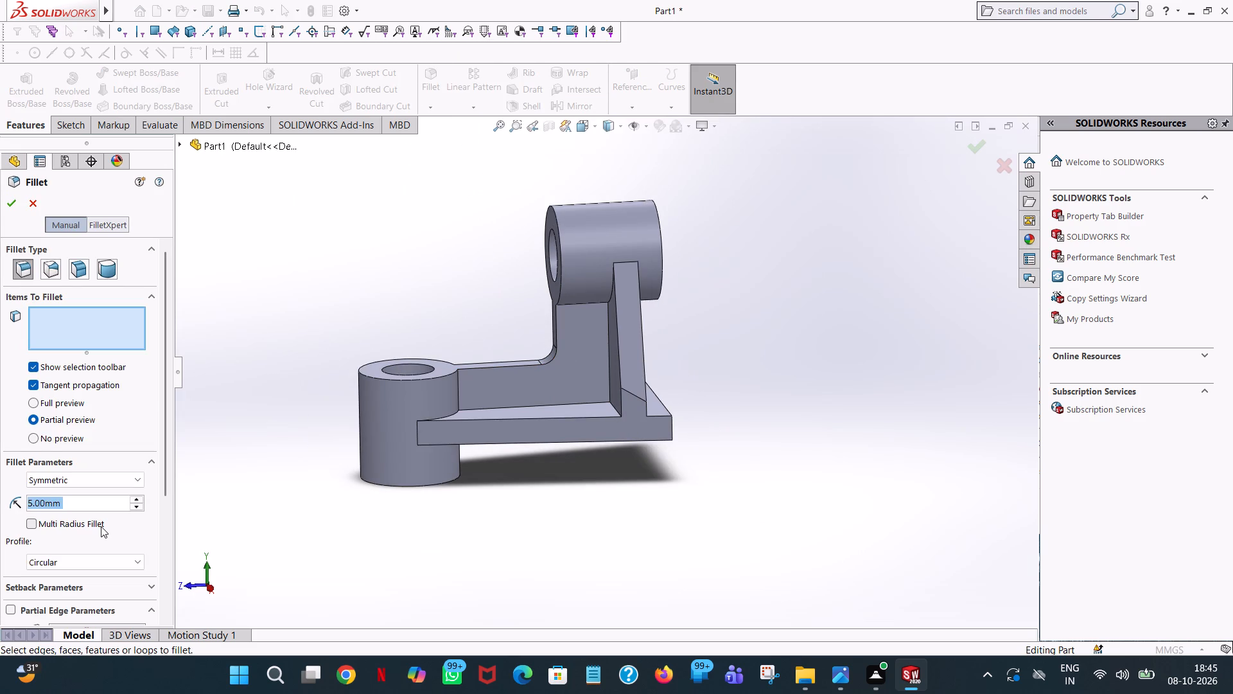
key("3")
left_click(354, 343)
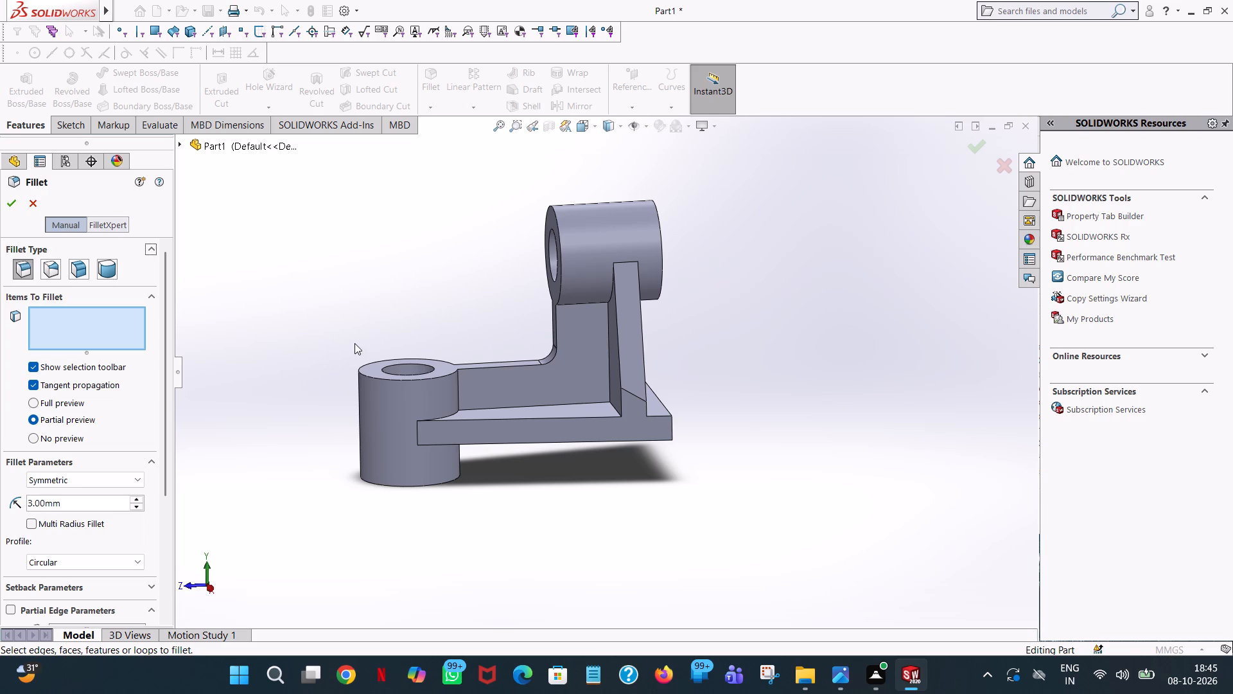
middle_click_drag(374, 389, 491, 469)
scroll(523, 413, "down", 4)
middle_click_drag(536, 317, 493, 305)
left_click(512, 339)
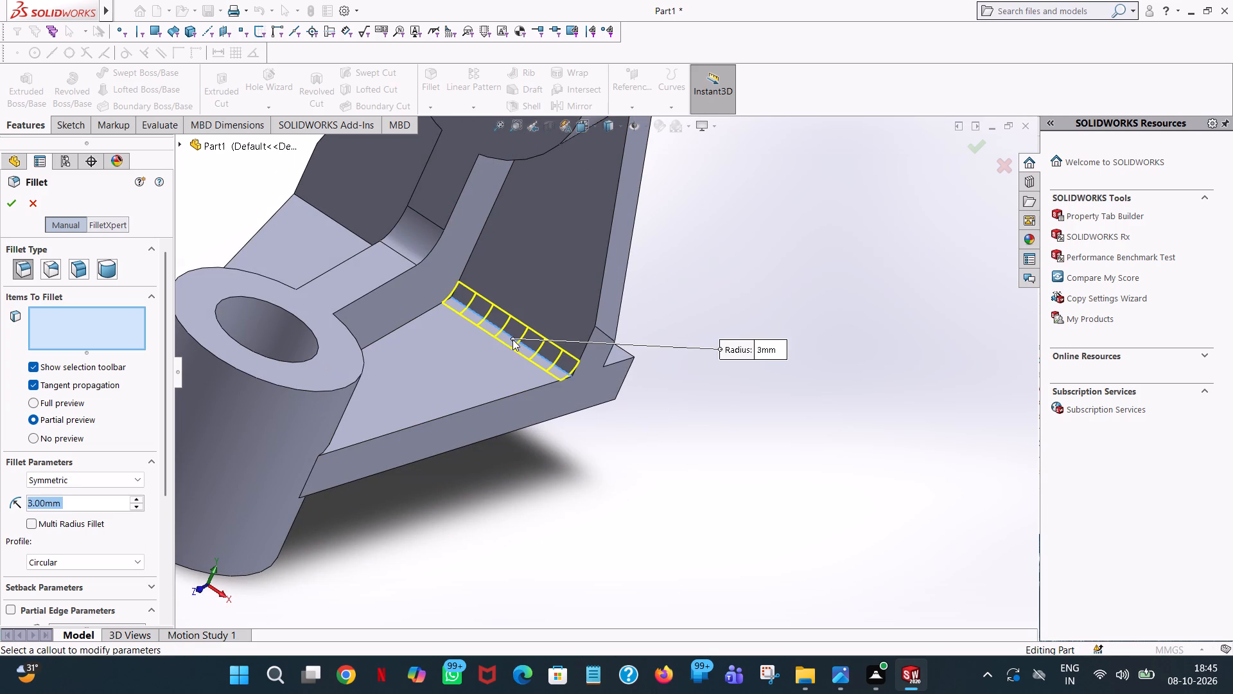
left_click(16, 205)
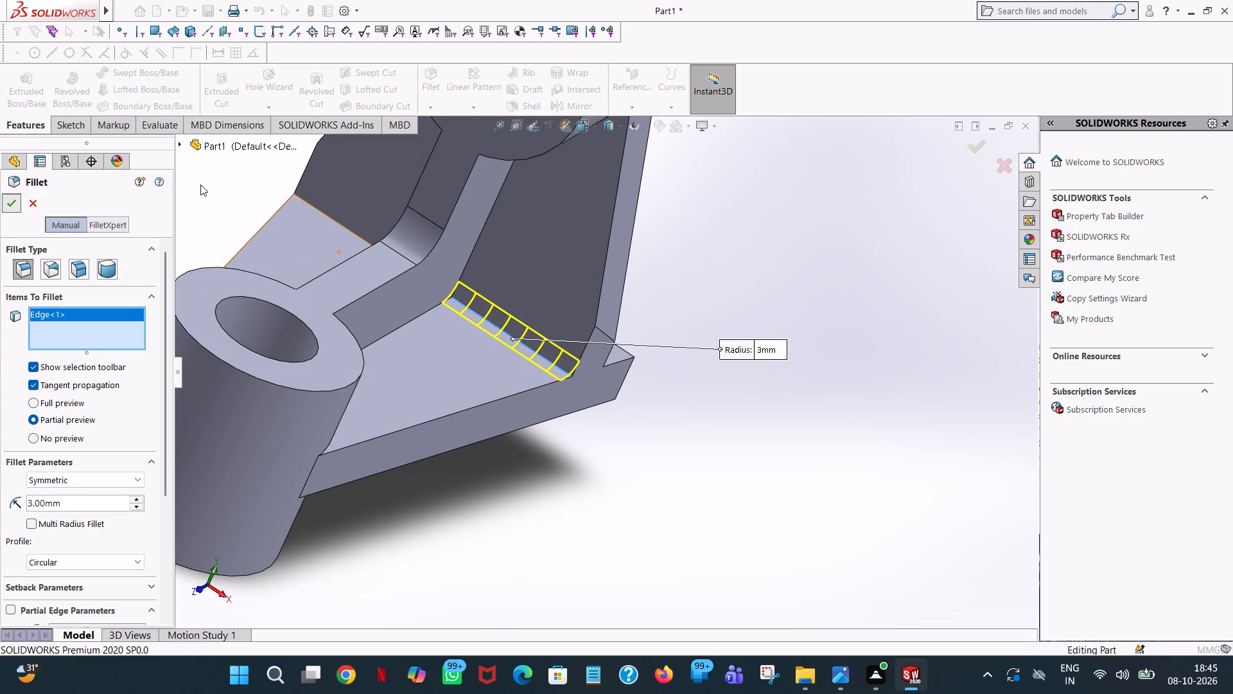
Fillet the matching web-to-arm edge on the opposite side of the rib with a 3 mm radius.
left_click(428, 76)
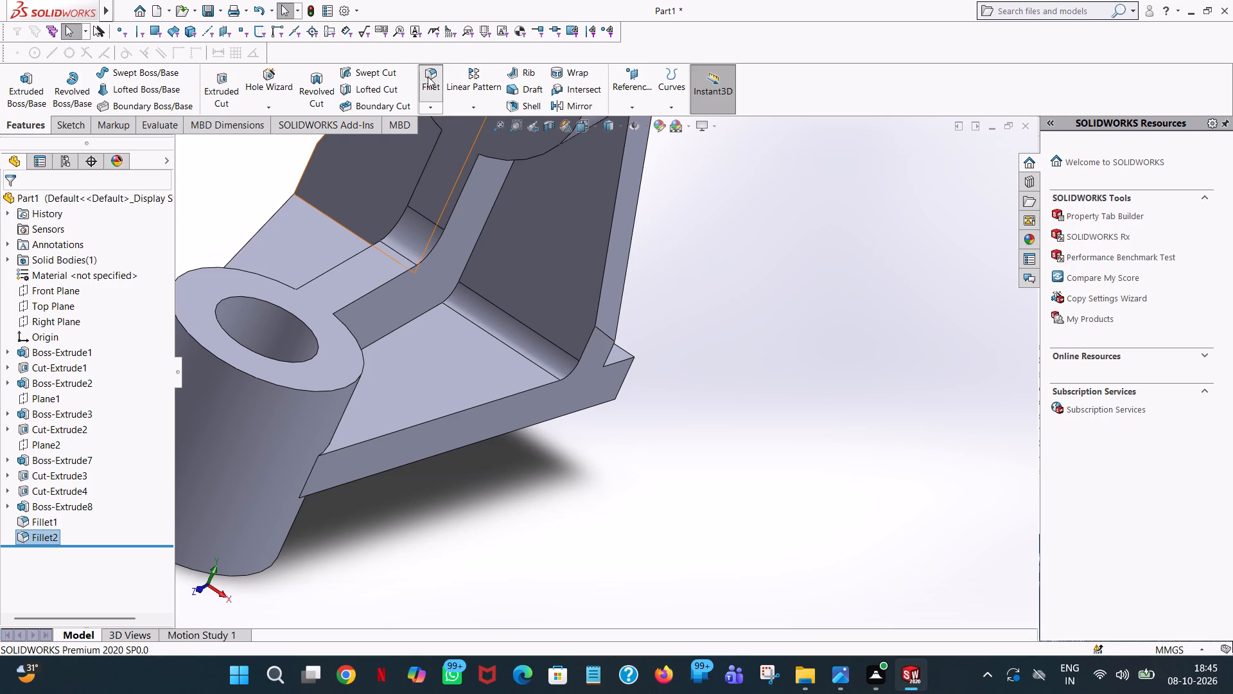
scroll(384, 226, "up", 3)
scroll(453, 292, "down", 5)
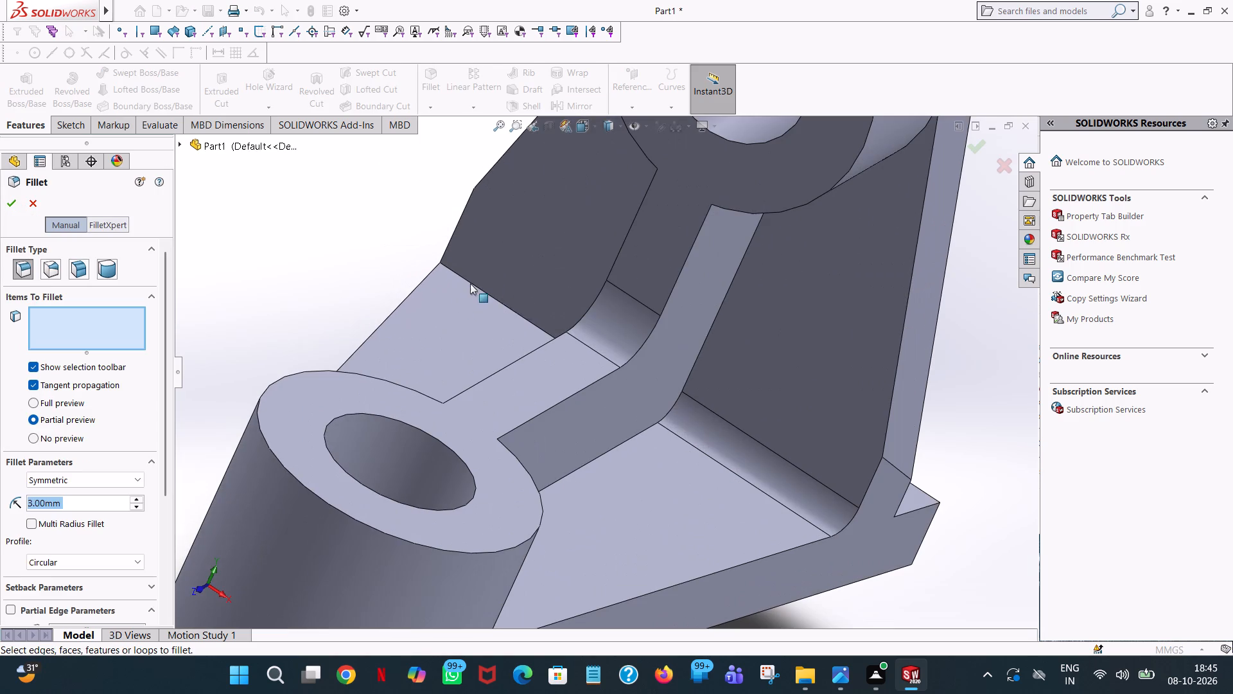
left_click(493, 298)
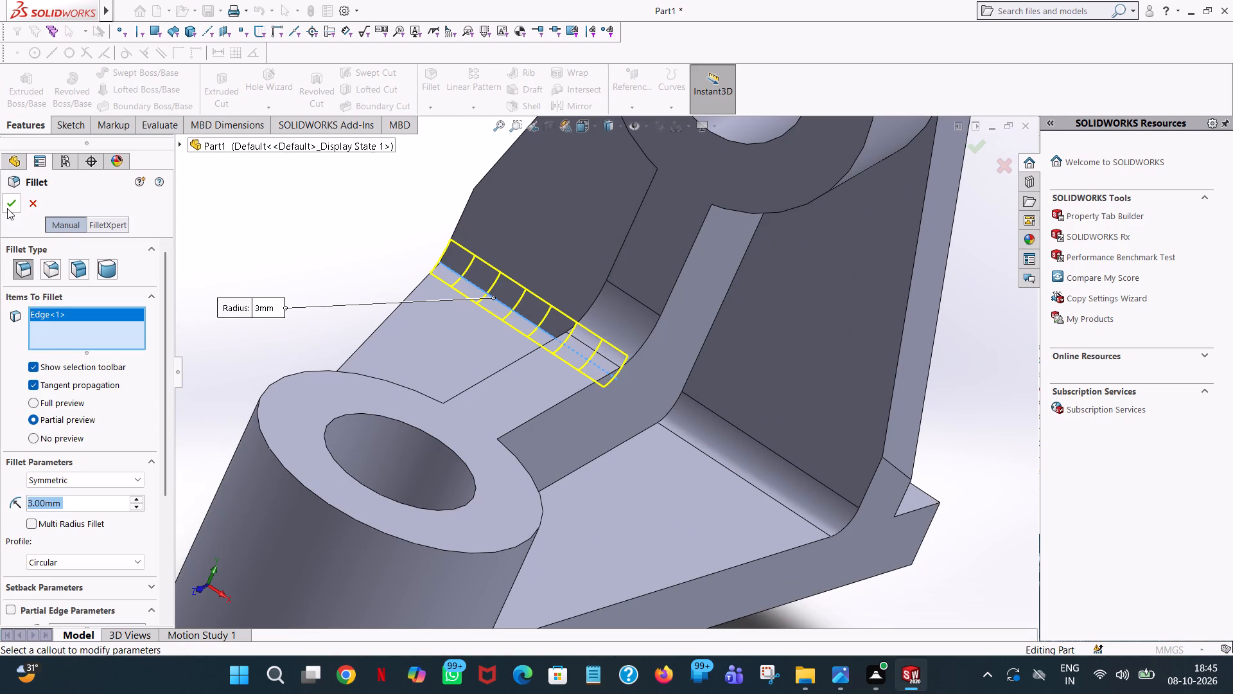
left_click(10, 208)
Start a boss extrude sketch on the underside face of the tapered arm and view it face-on.
scroll(540, 323, "up", 2)
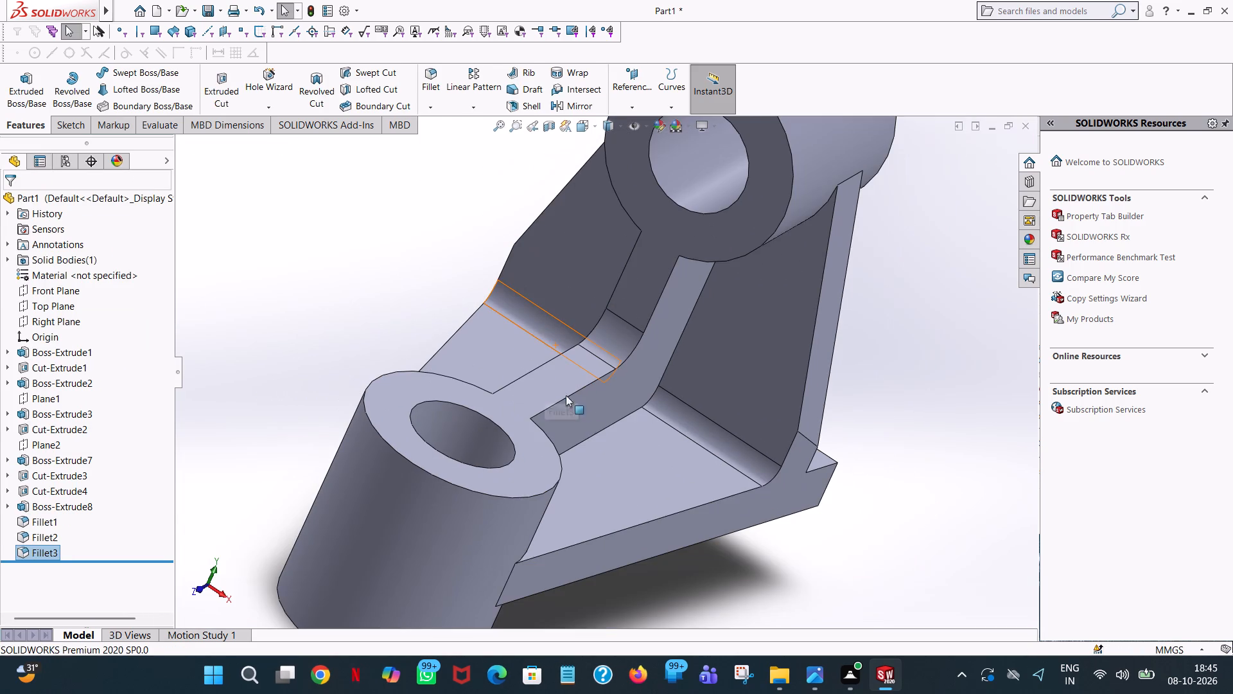
scroll(706, 484, "down", 1)
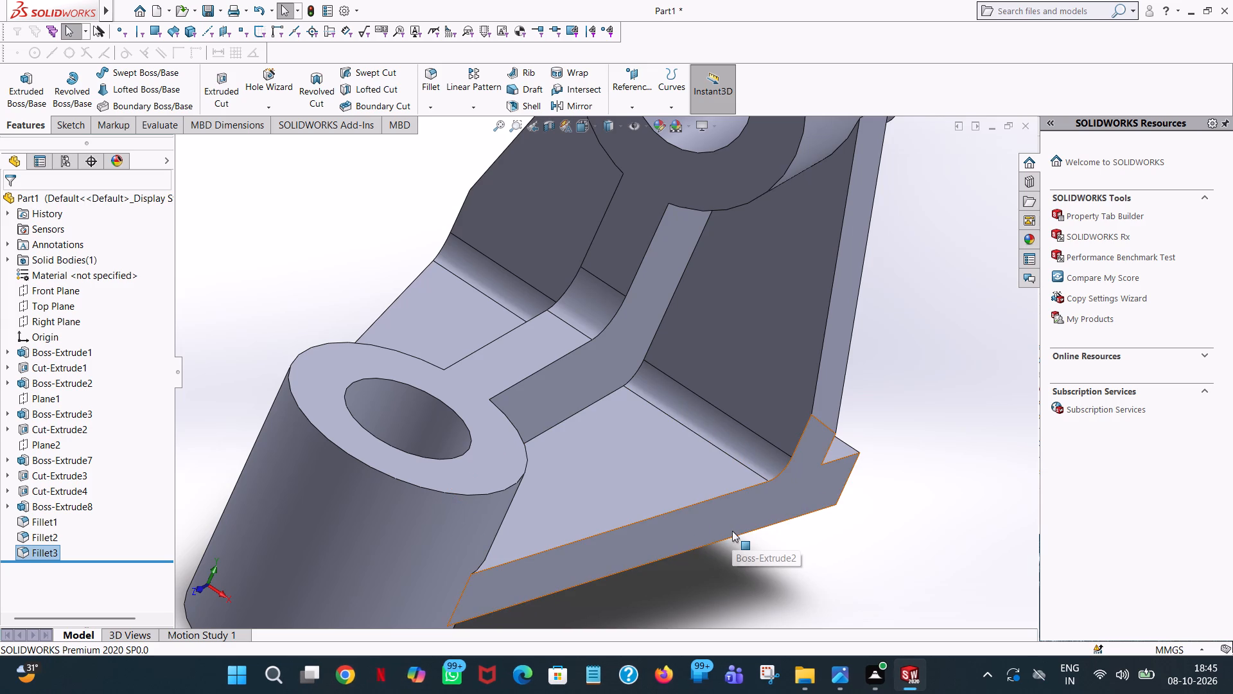
scroll(748, 515, "up", 8)
middle_click_drag(665, 454, 661, 339)
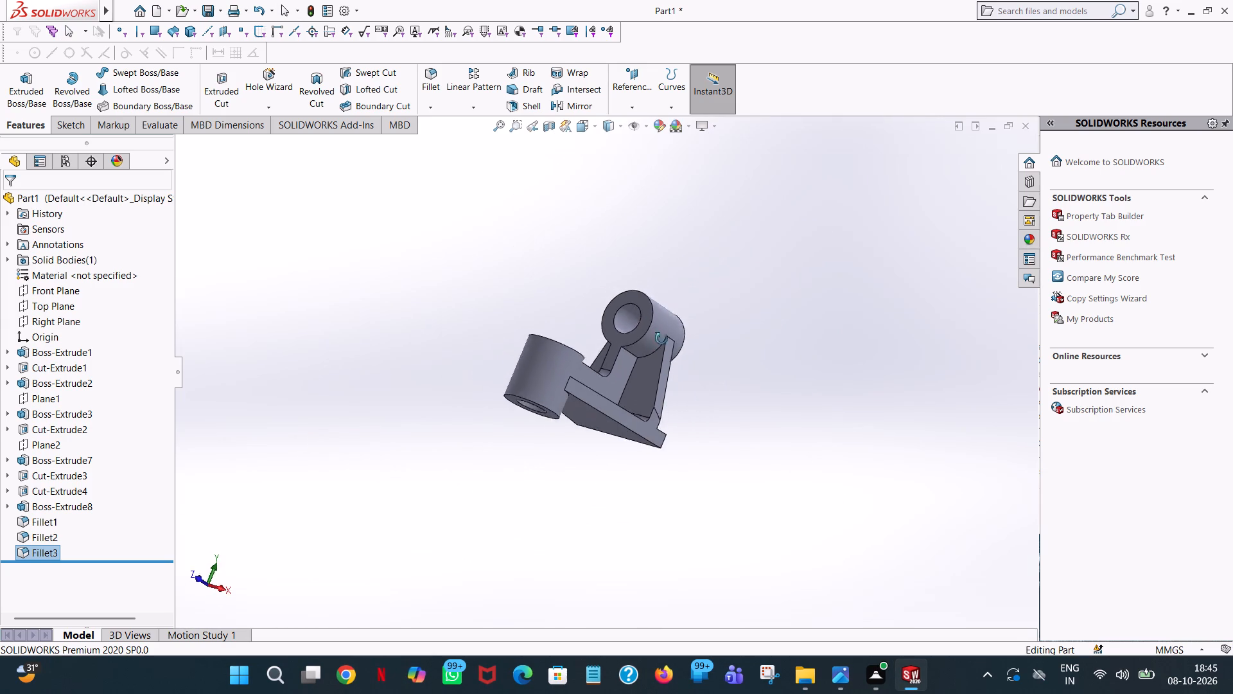
middle_click_drag(661, 339, 682, 247)
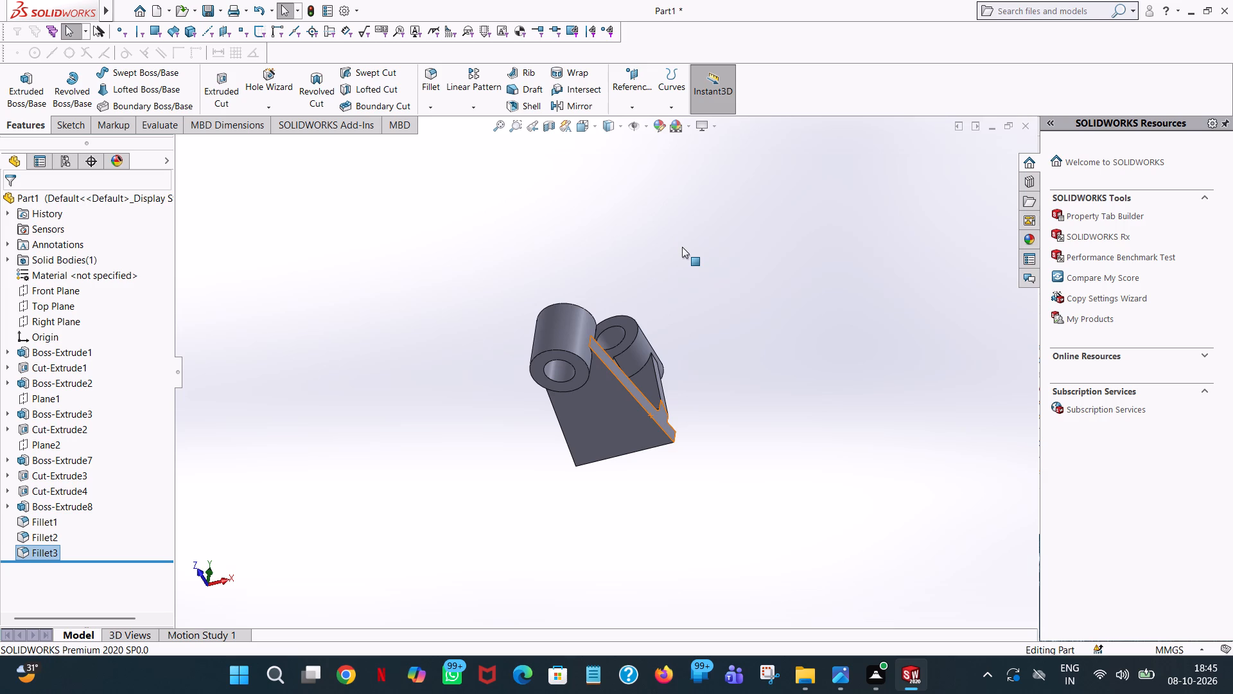
scroll(682, 247, "up", 1)
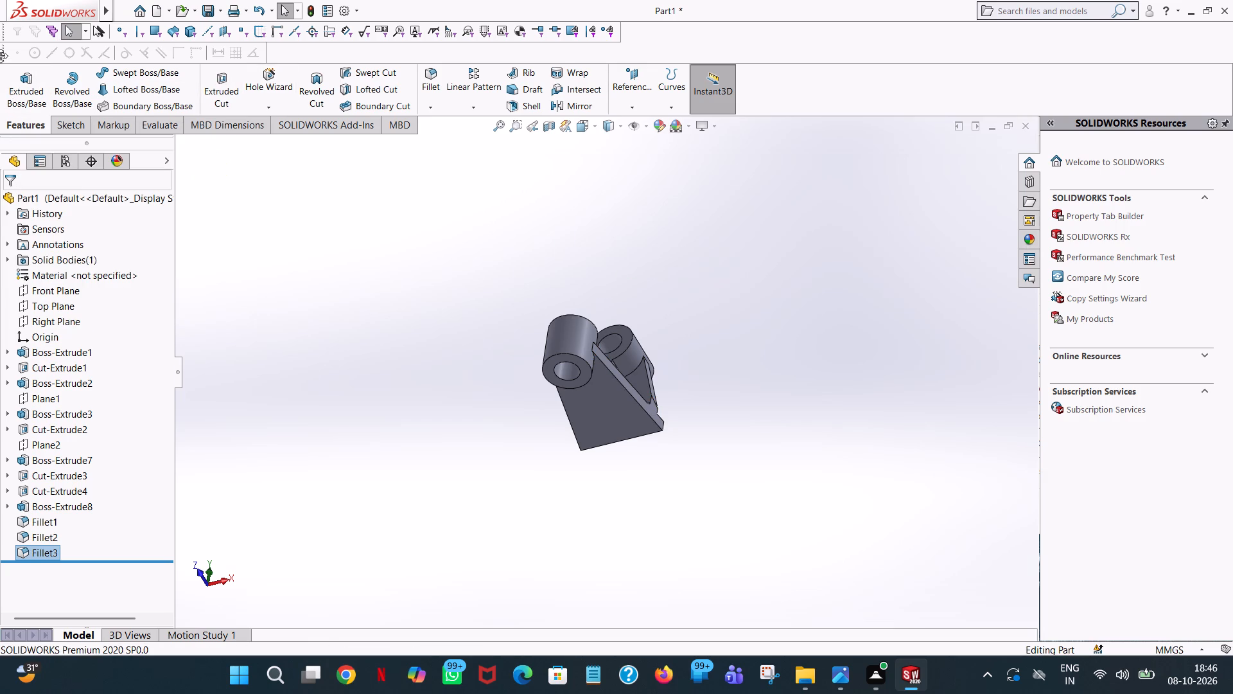
left_click(36, 84)
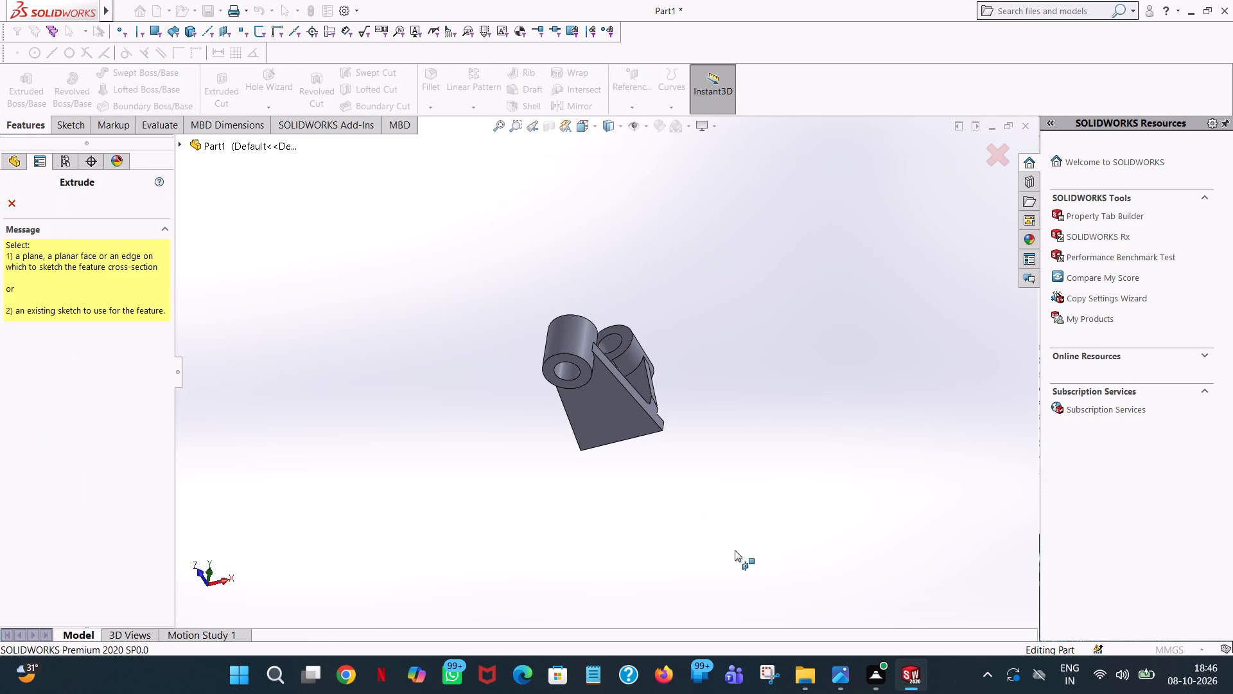
middle_click_drag(726, 541, 770, 400)
scroll(710, 527, "up", 1)
left_click(619, 393)
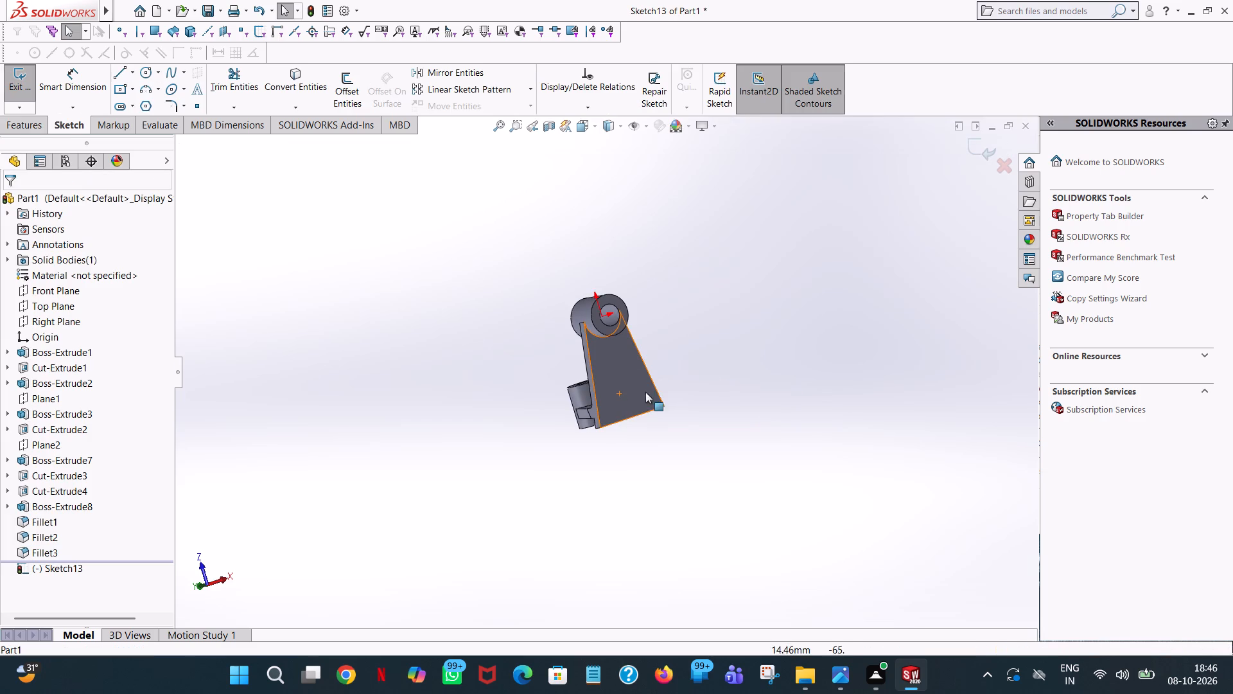
left_click(598, 130)
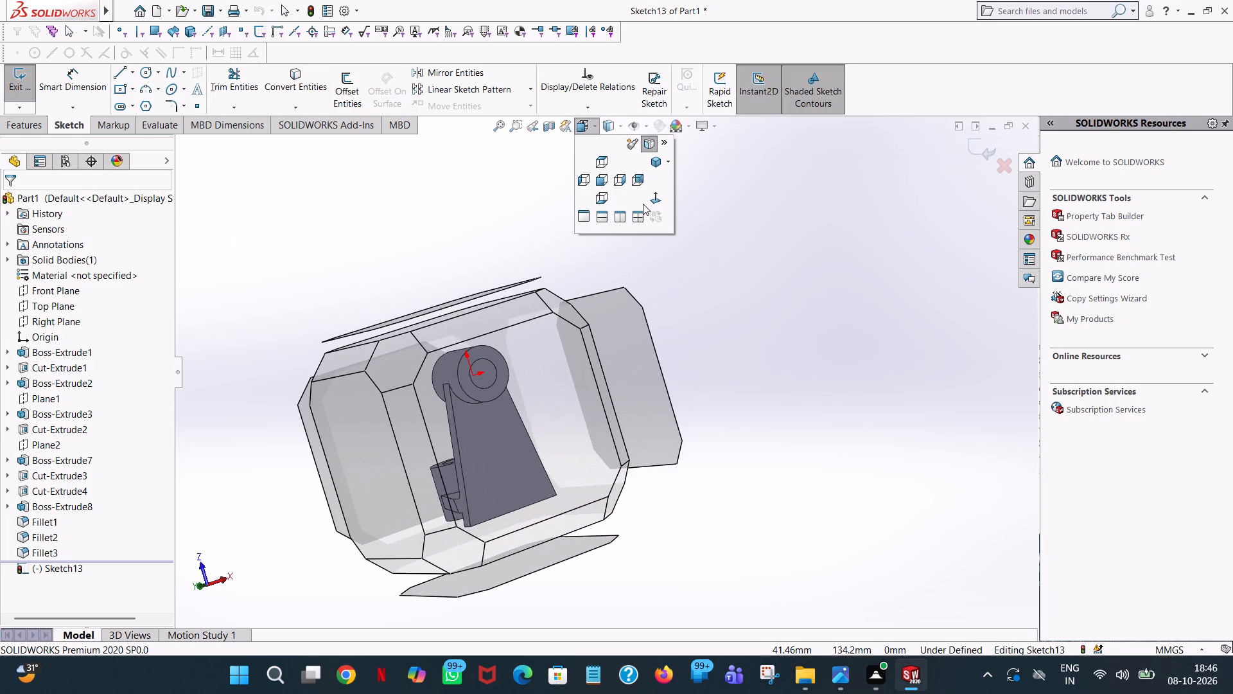
left_click(652, 198)
scroll(618, 494, "down", 6)
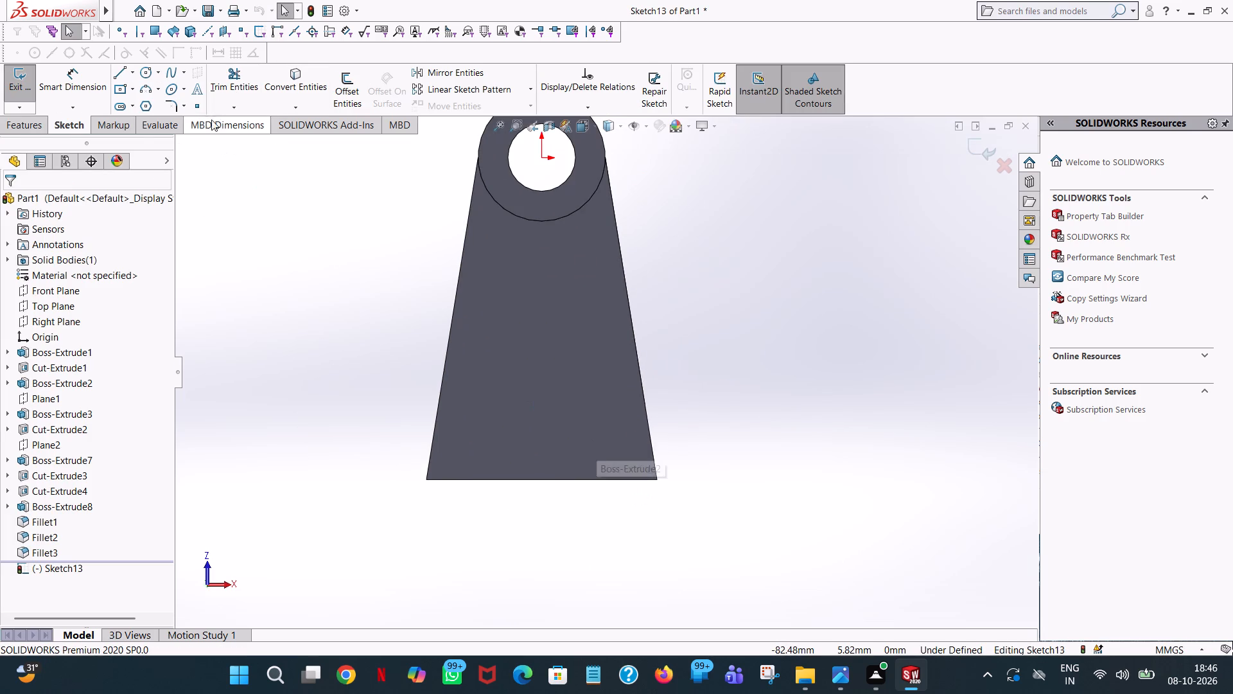
Sketch a 10 mm line from the arm's wide-end corner along its slanted +X side edge.
left_click(118, 78)
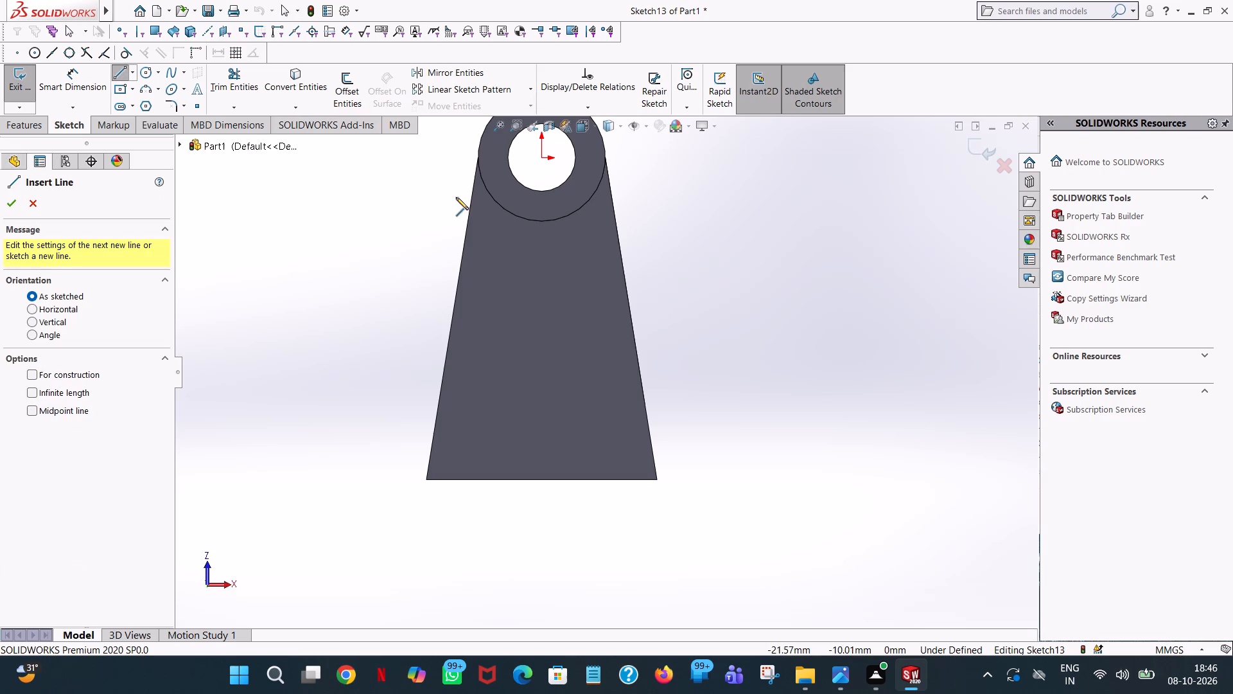
left_click(656, 481)
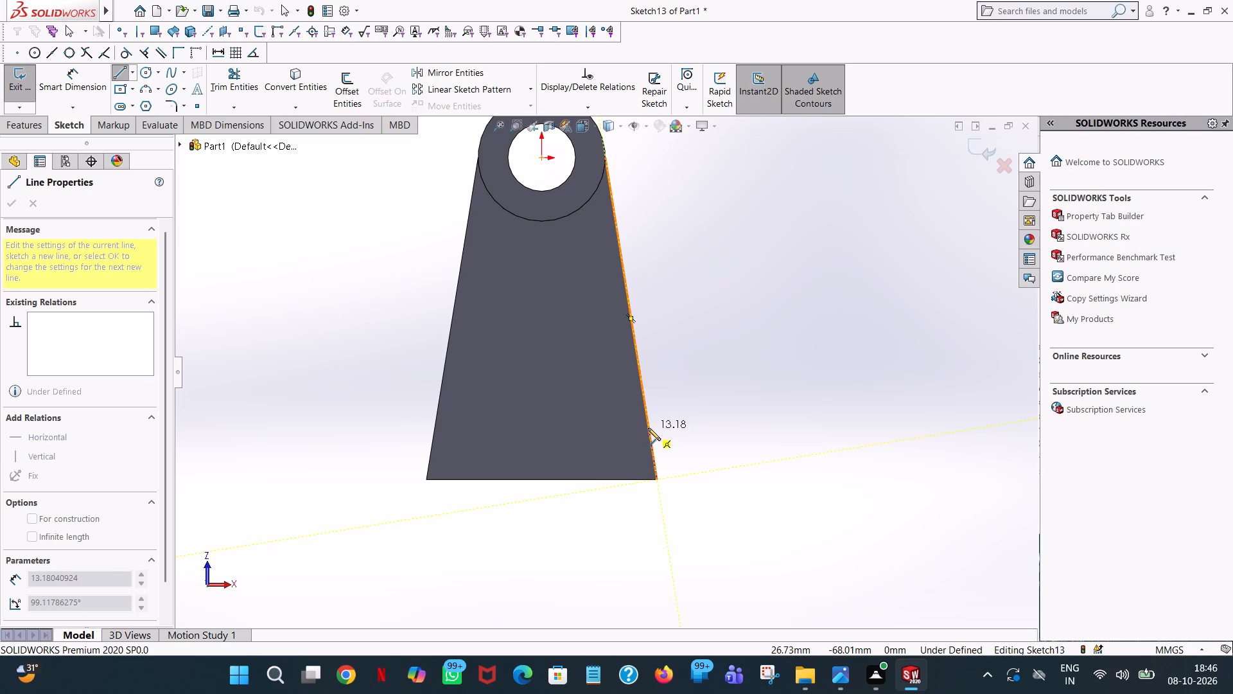
left_click(648, 427)
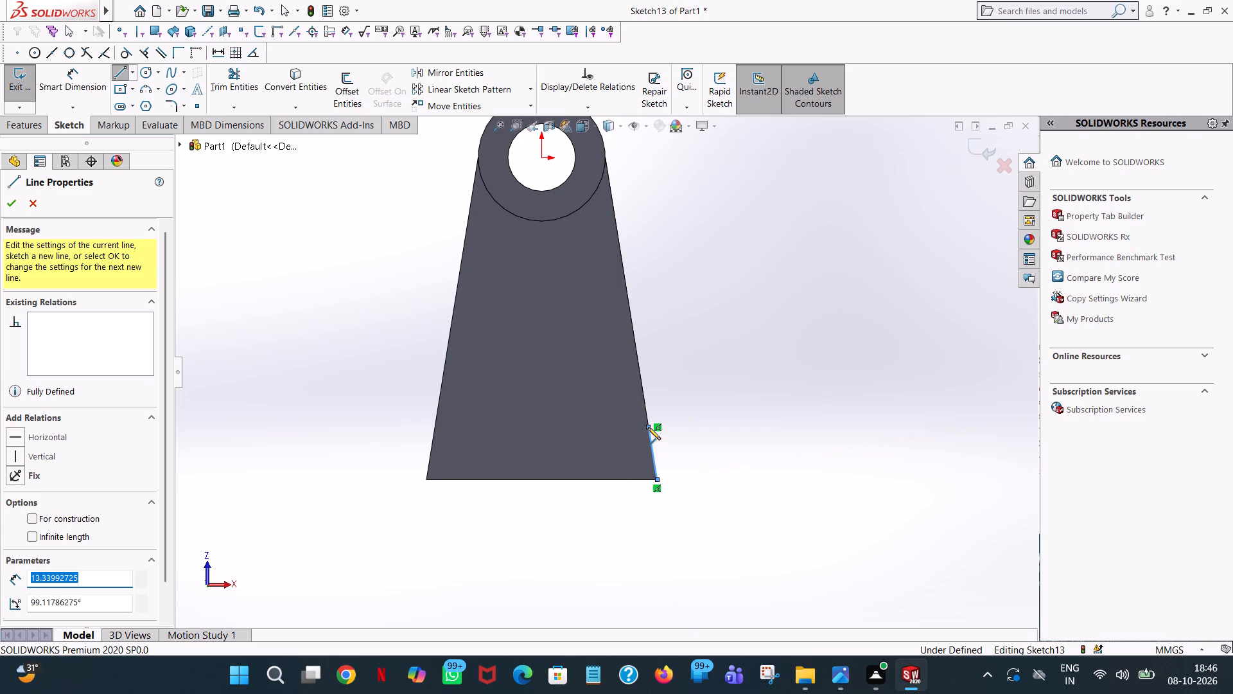
type("10")
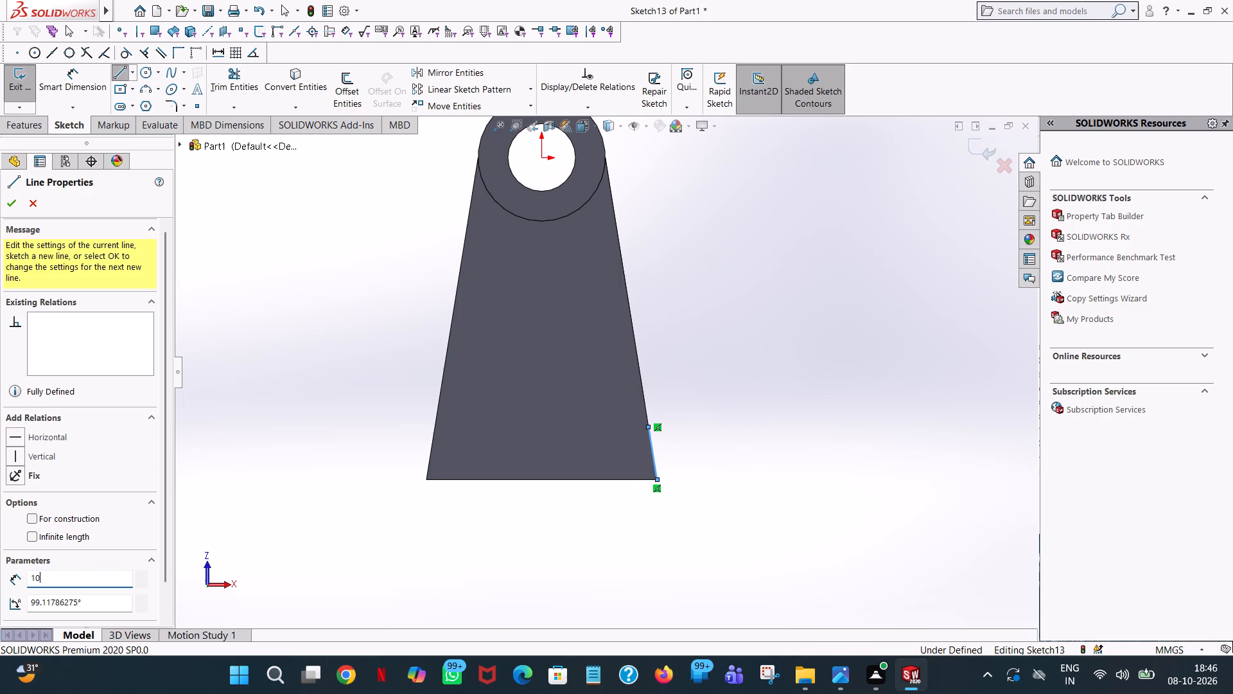
key("Return")
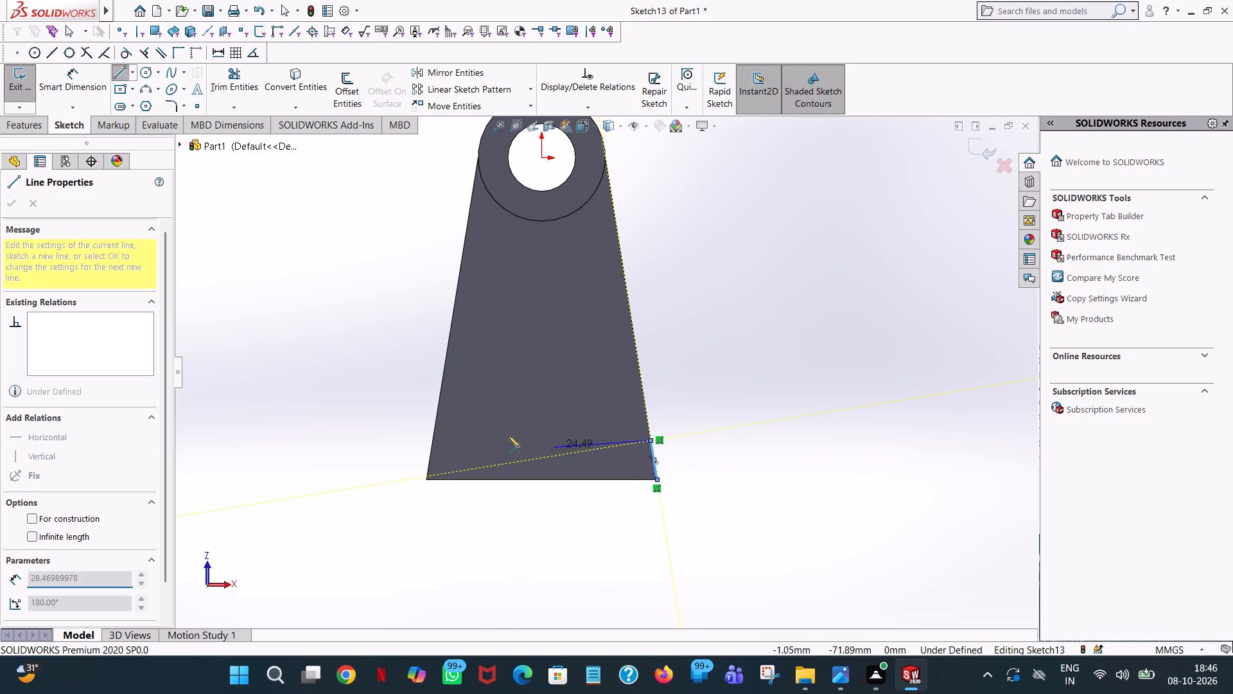
Close the profile with a horizontal line about 55 mm across the arm, then lines along its slanted -X side and wide end.
left_click(433, 442)
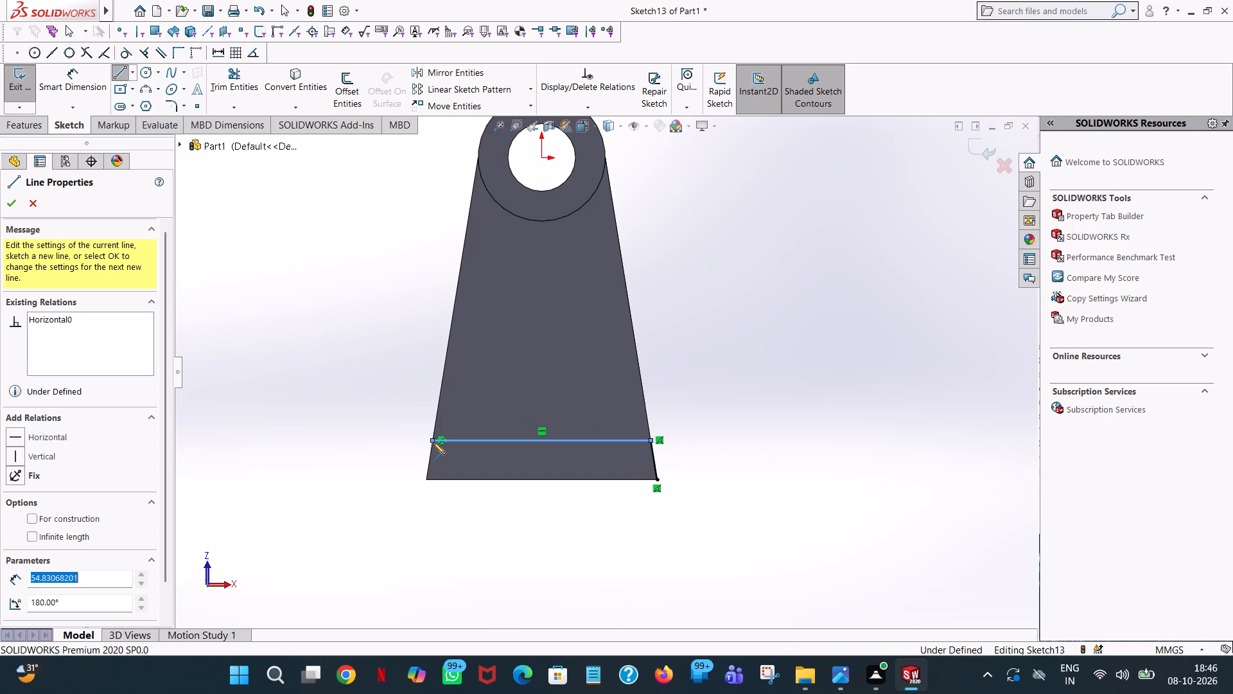
left_click(426, 479)
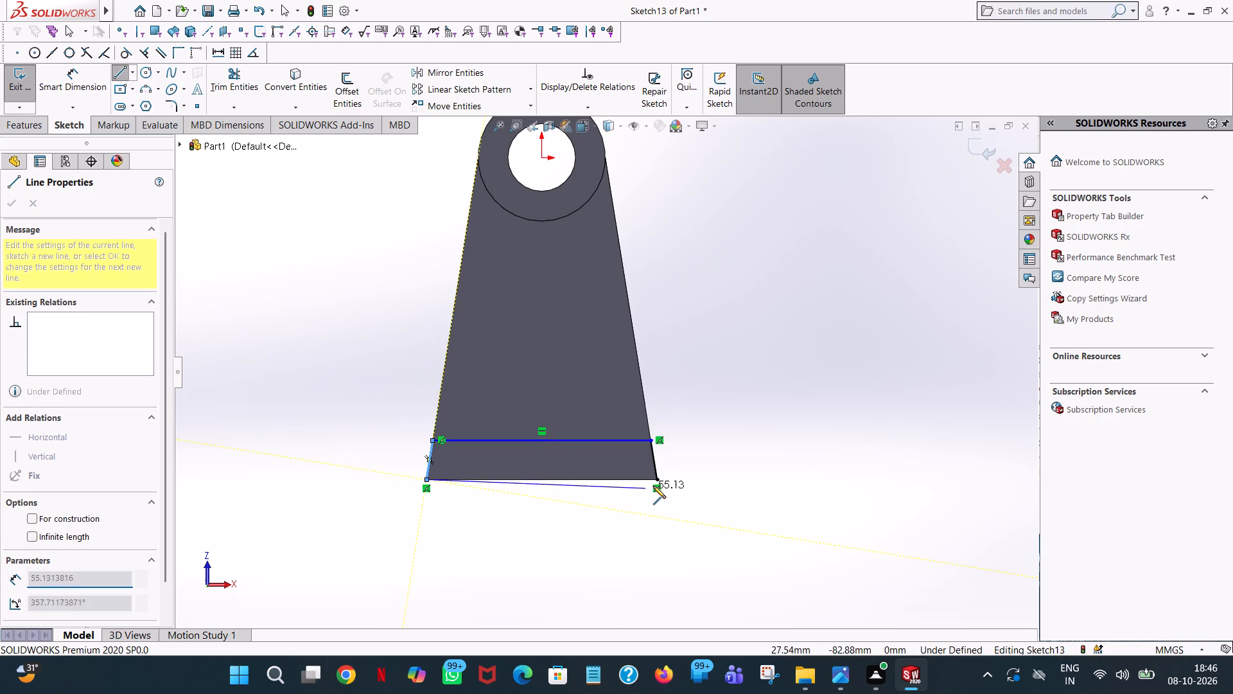
left_click(657, 479)
right_click(657, 479)
left_click(677, 486)
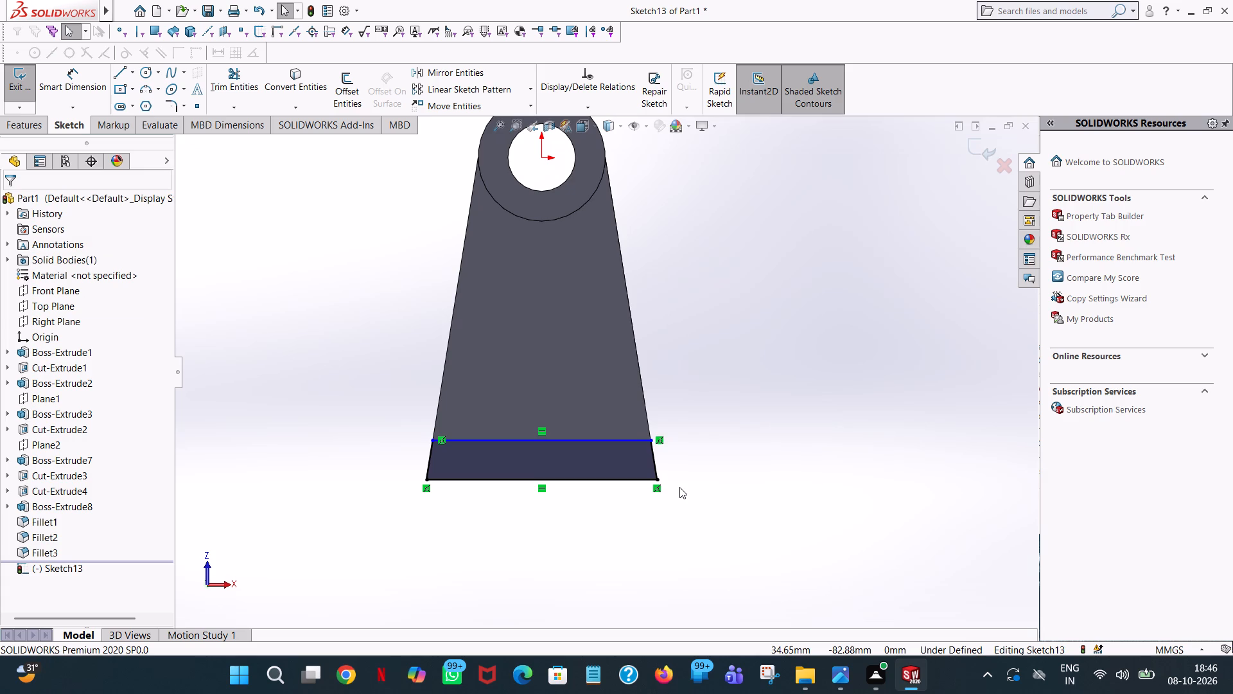
Extrude the closed strip profile 55 mm downward from the arm's underside, merged with the bracket.
middle_click_drag(675, 491, 577, 418)
scroll(645, 471, "up", 1)
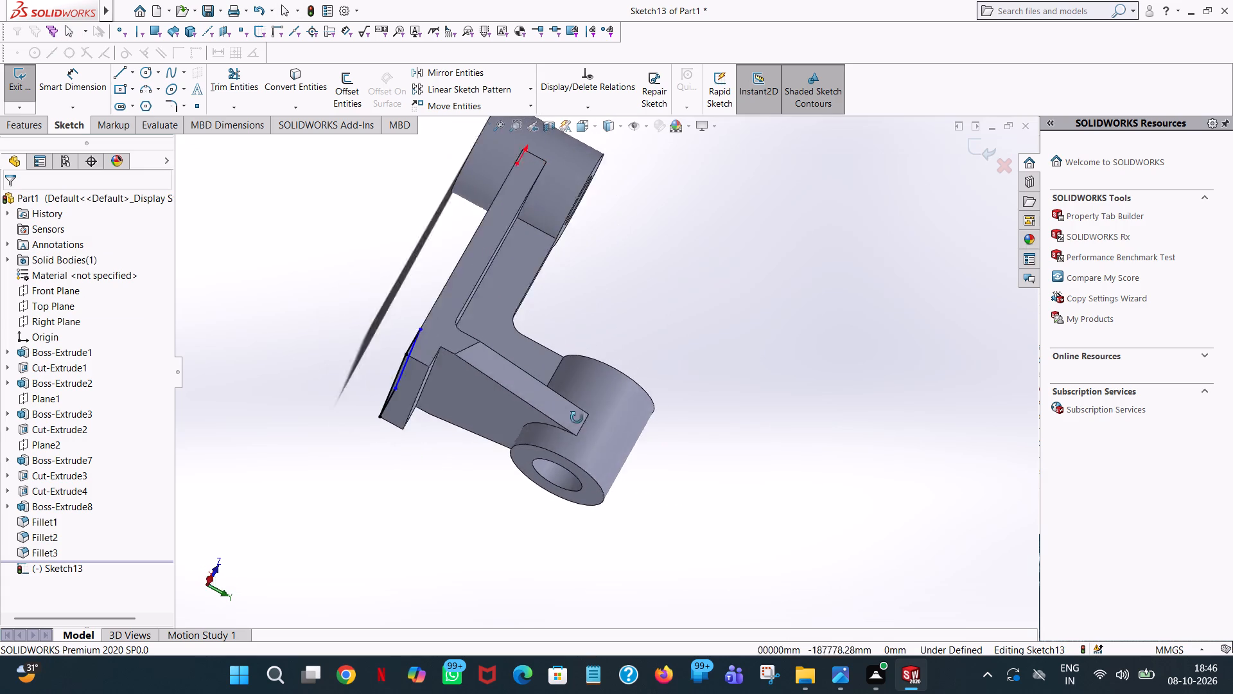
middle_click_drag(577, 418, 582, 426)
left_click(24, 122)
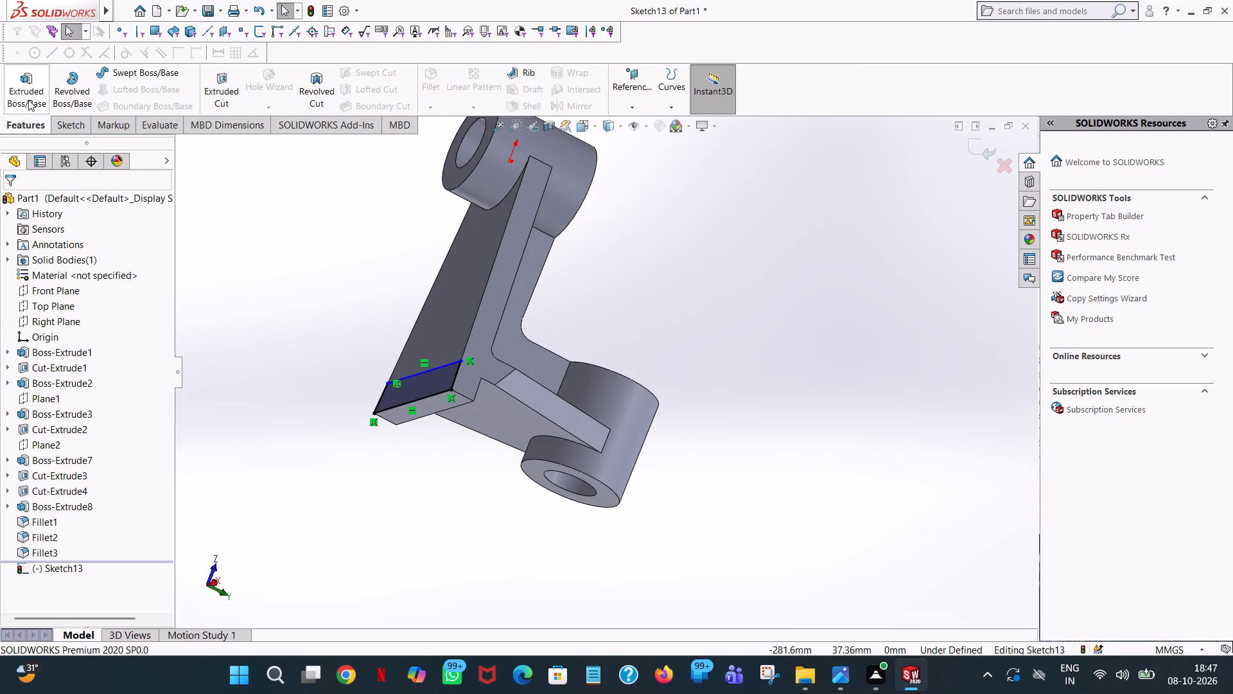
left_click(28, 100)
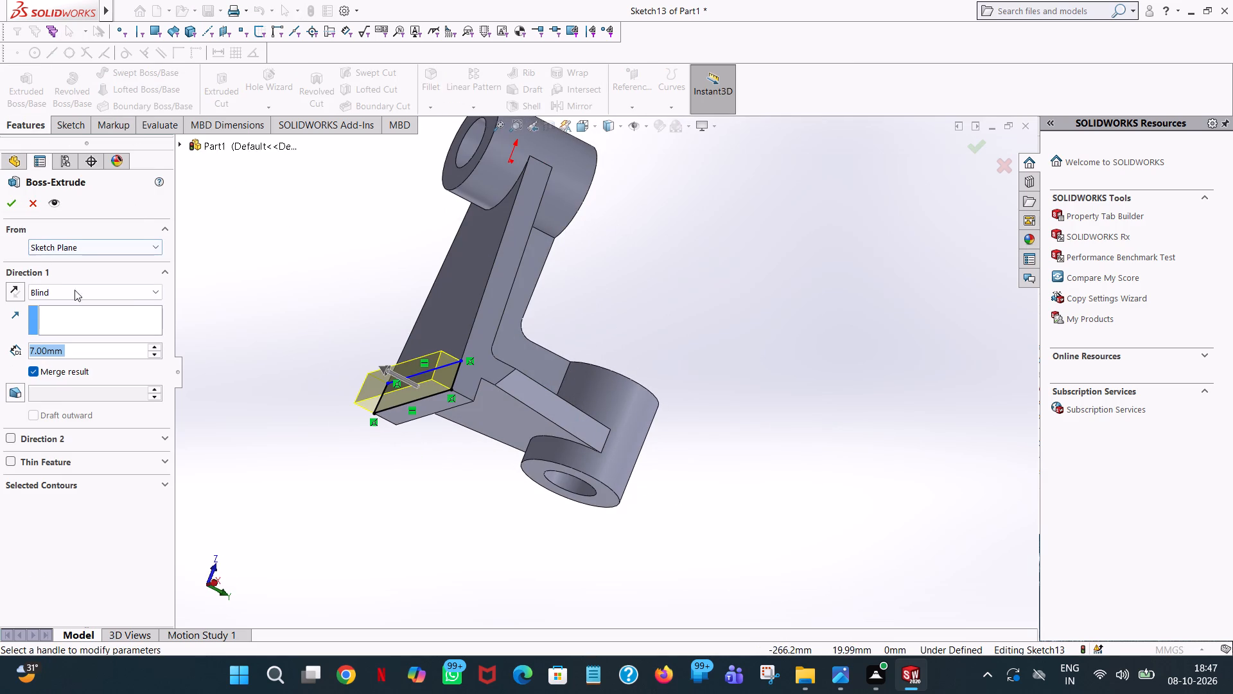
triple_click(159, 345)
left_click(159, 345)
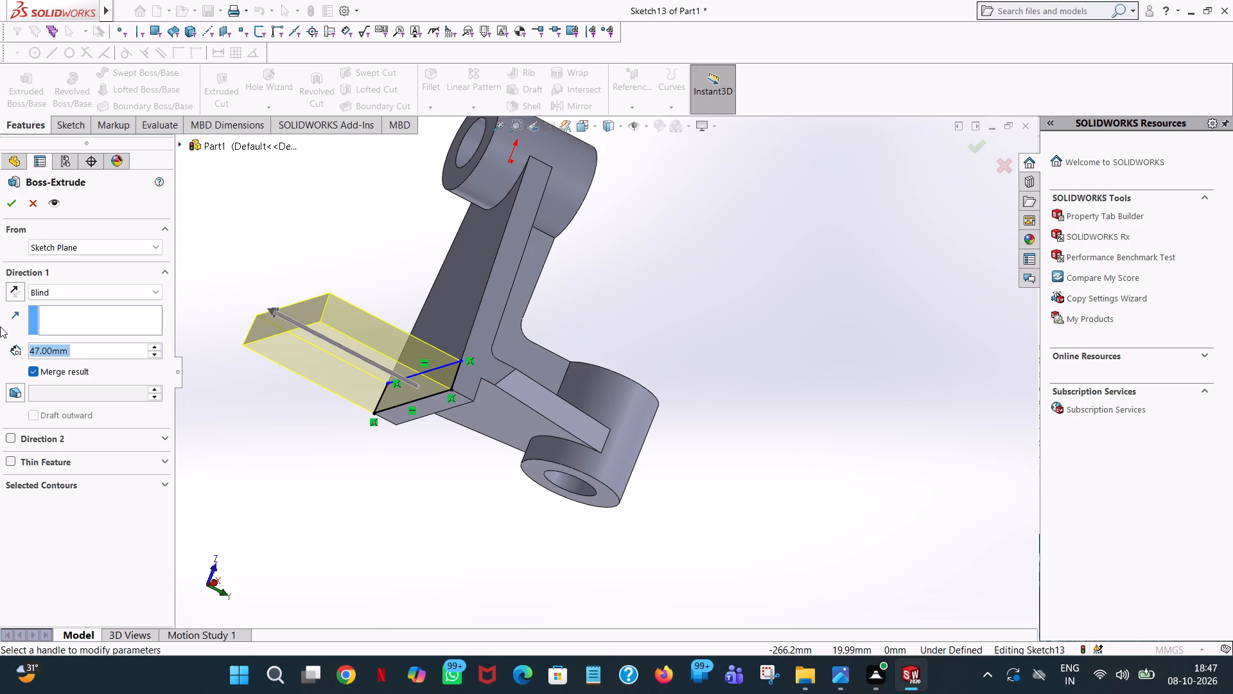
type("55")
key("Return")
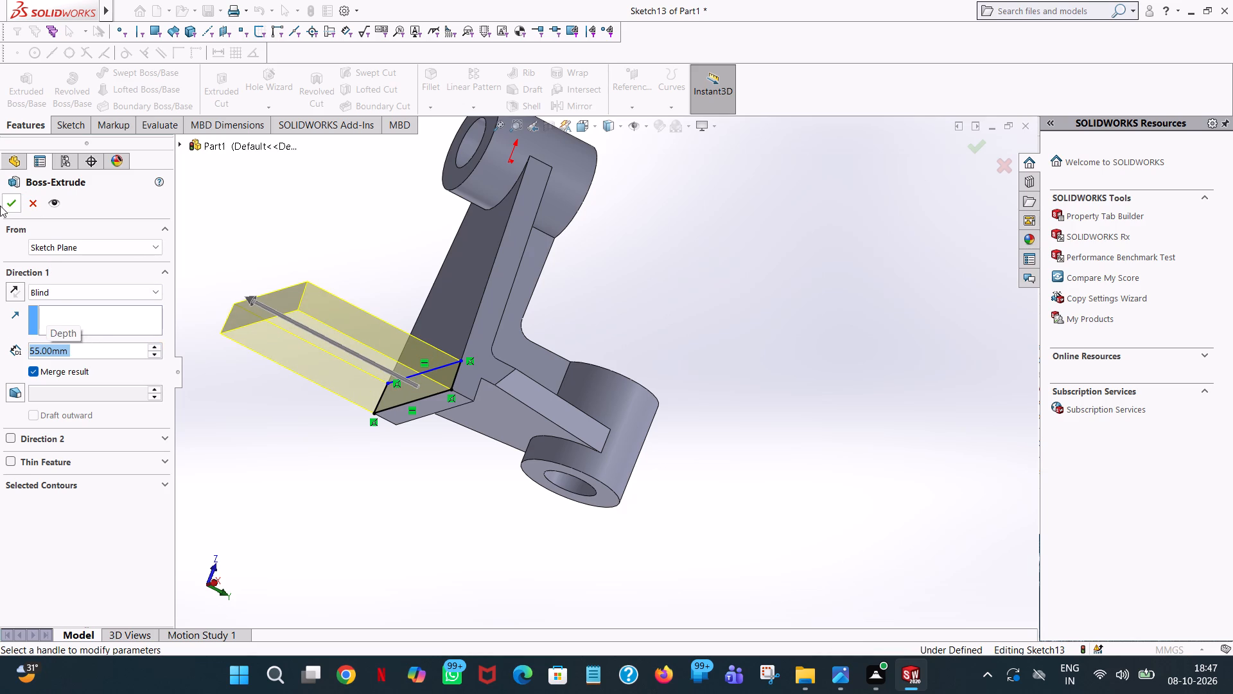
left_click(16, 199)
left_click(430, 278)
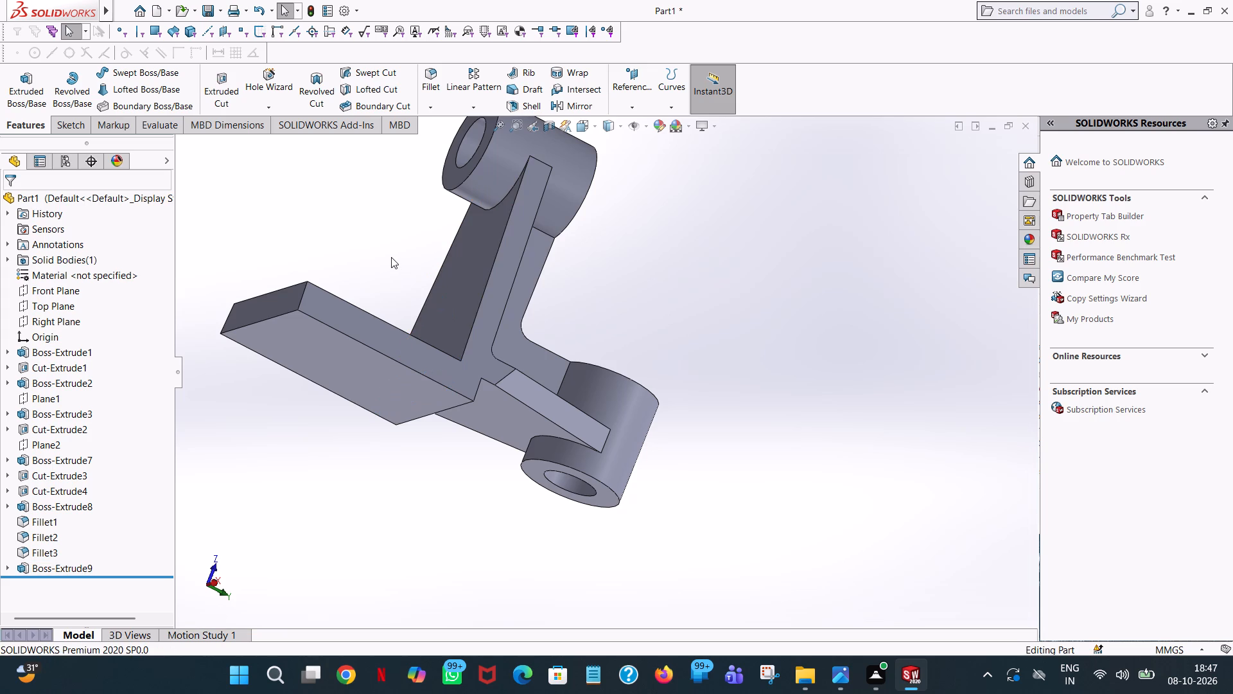
Start an extruded cut sketch on the new plate's large +Z face and view it face-on.
middle_click_drag(391, 257, 285, 0)
scroll(293, 0, "up", 1)
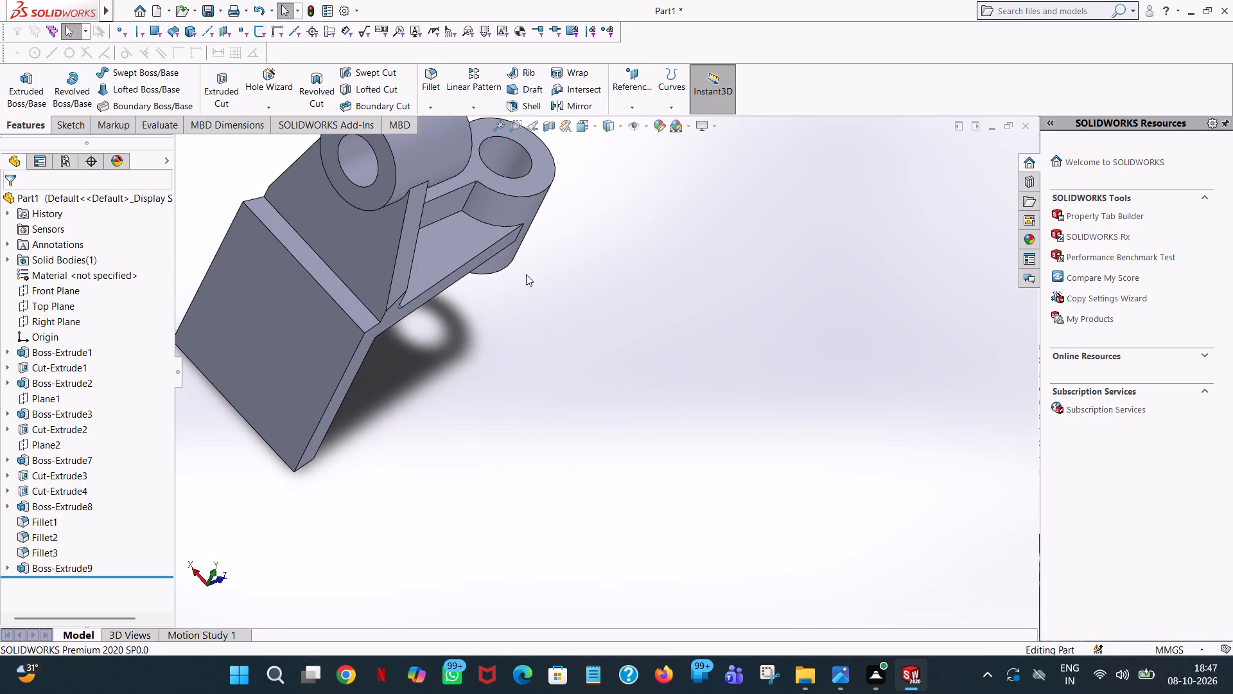
scroll(537, 341, "up", 1)
middle_click_drag(537, 341, 468, 158)
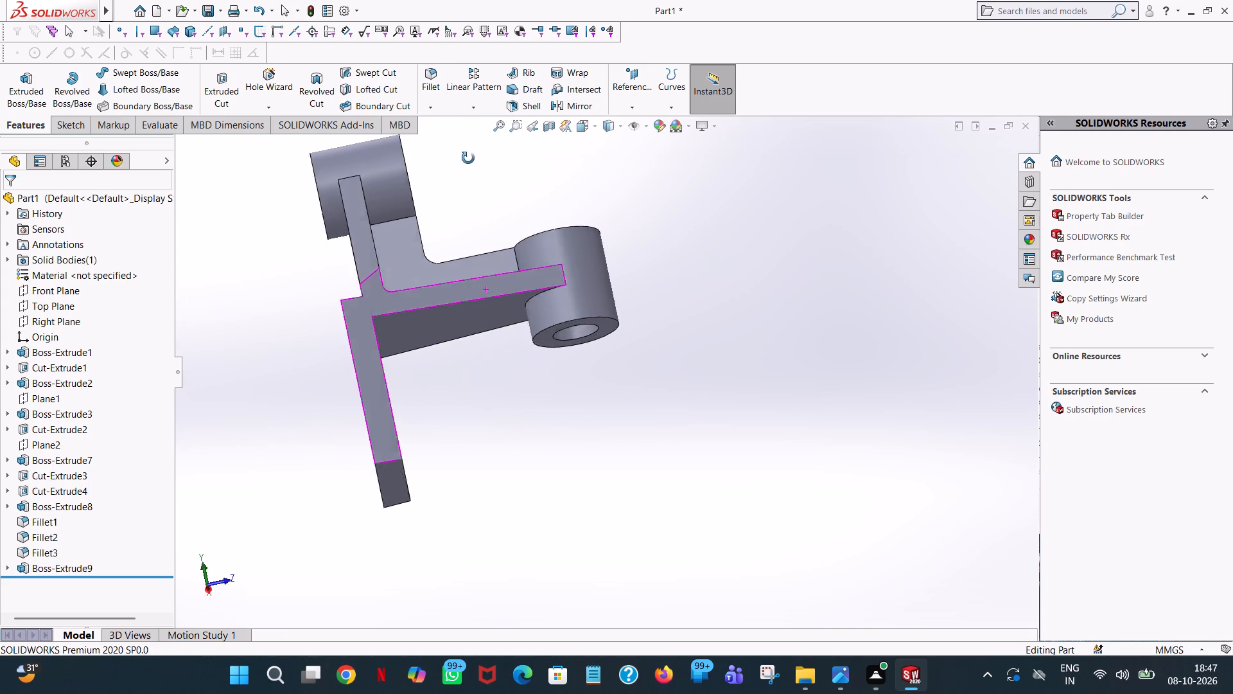
middle_click_drag(468, 158, 704, 162)
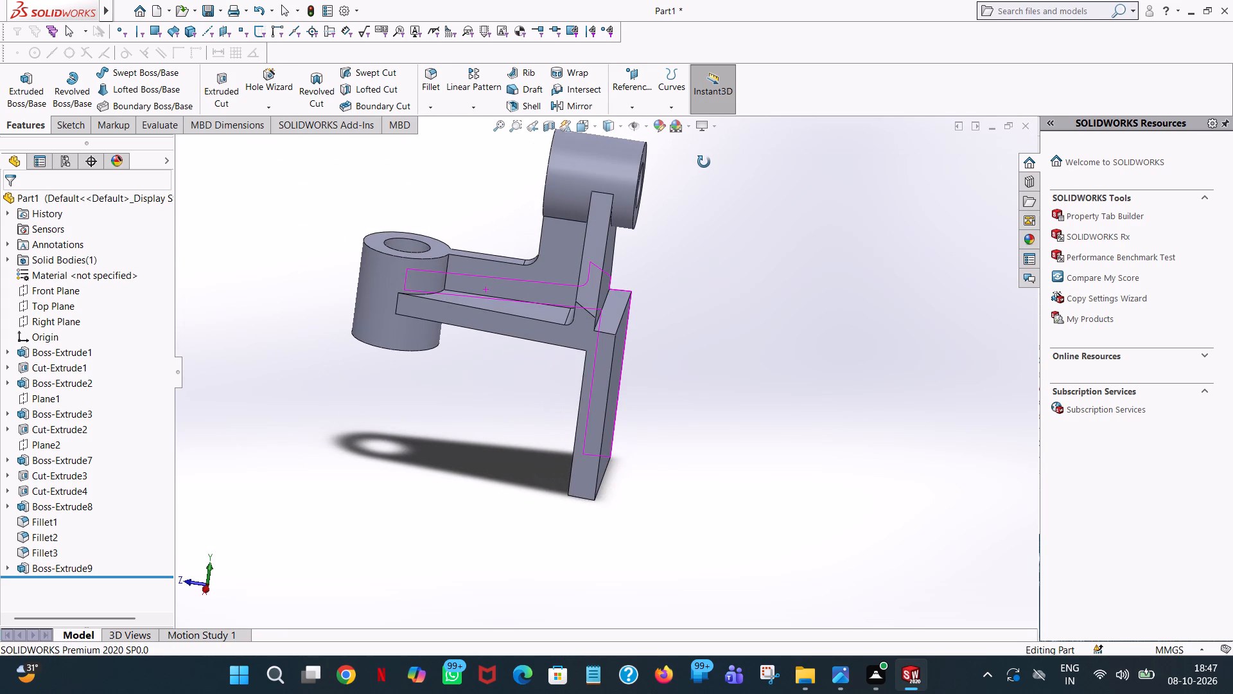
middle_click_drag(704, 162, 744, 166)
scroll(645, 384, "down", 1)
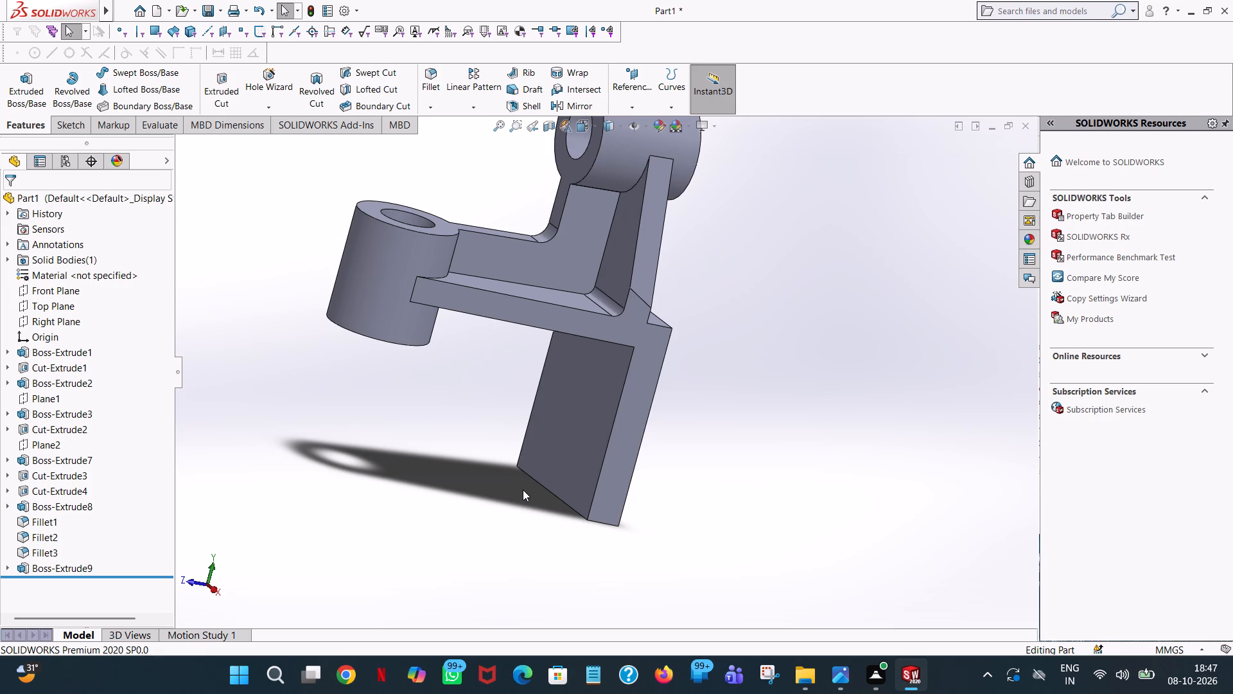
left_click(216, 94)
middle_click_drag(517, 494, 579, 525)
left_click(613, 443)
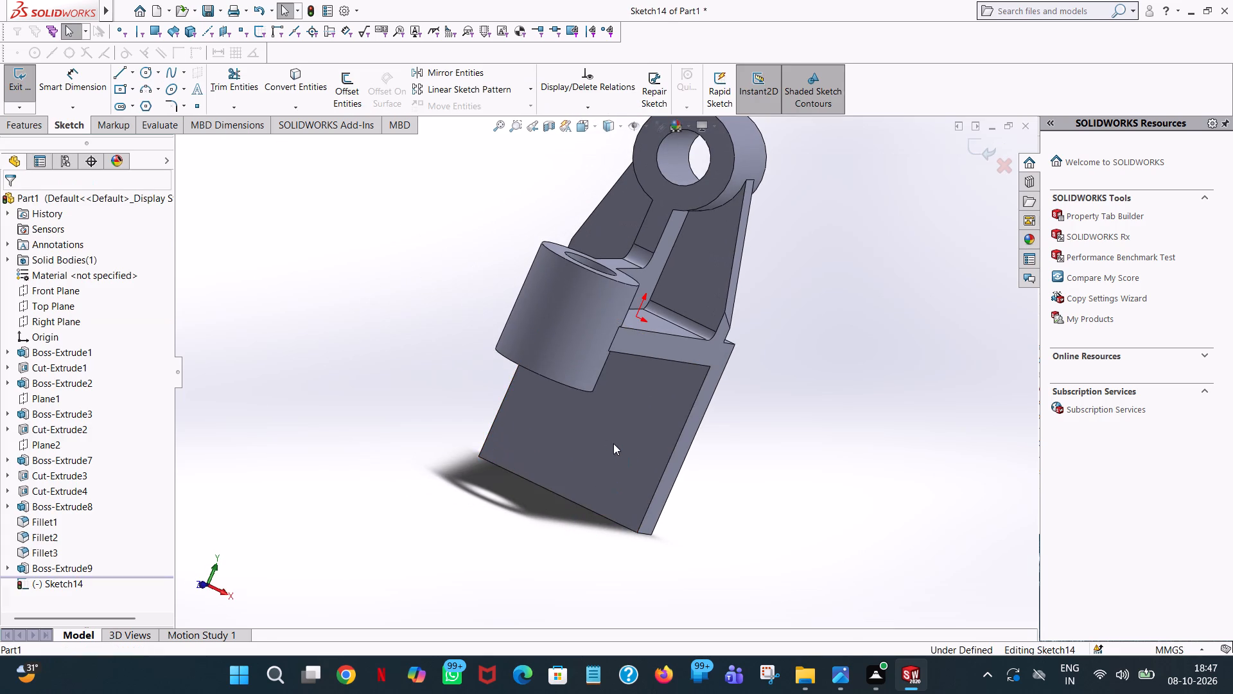
left_click(595, 127)
left_click(662, 196)
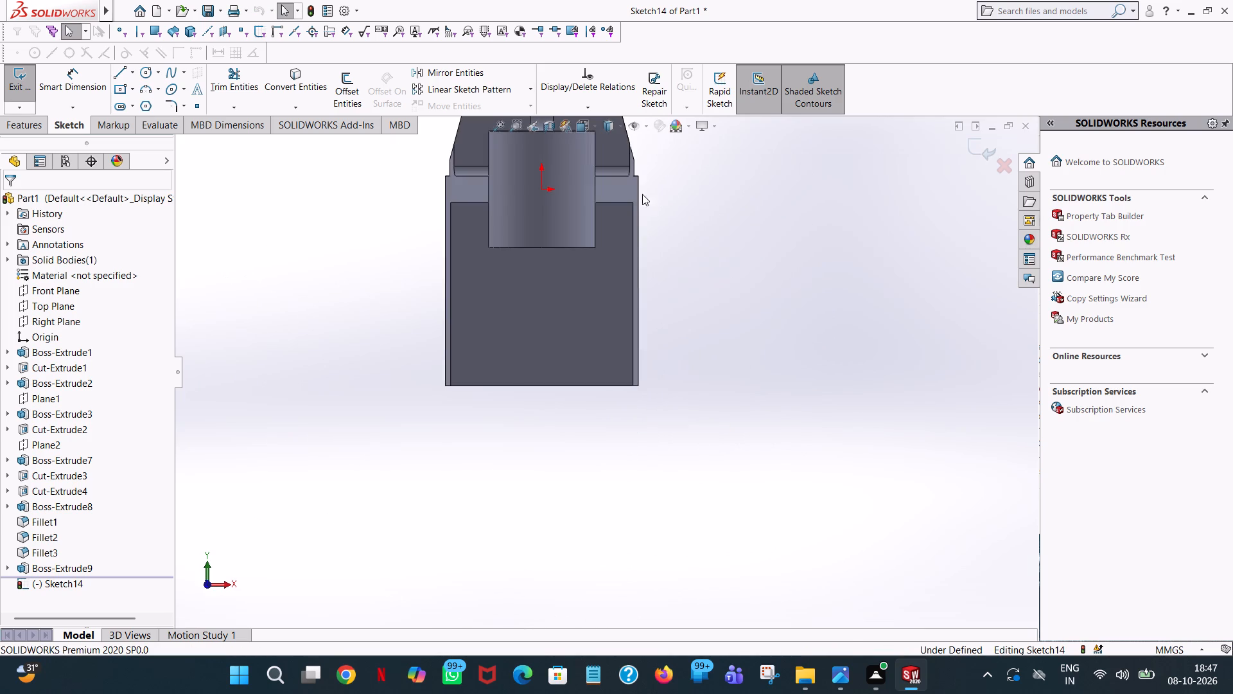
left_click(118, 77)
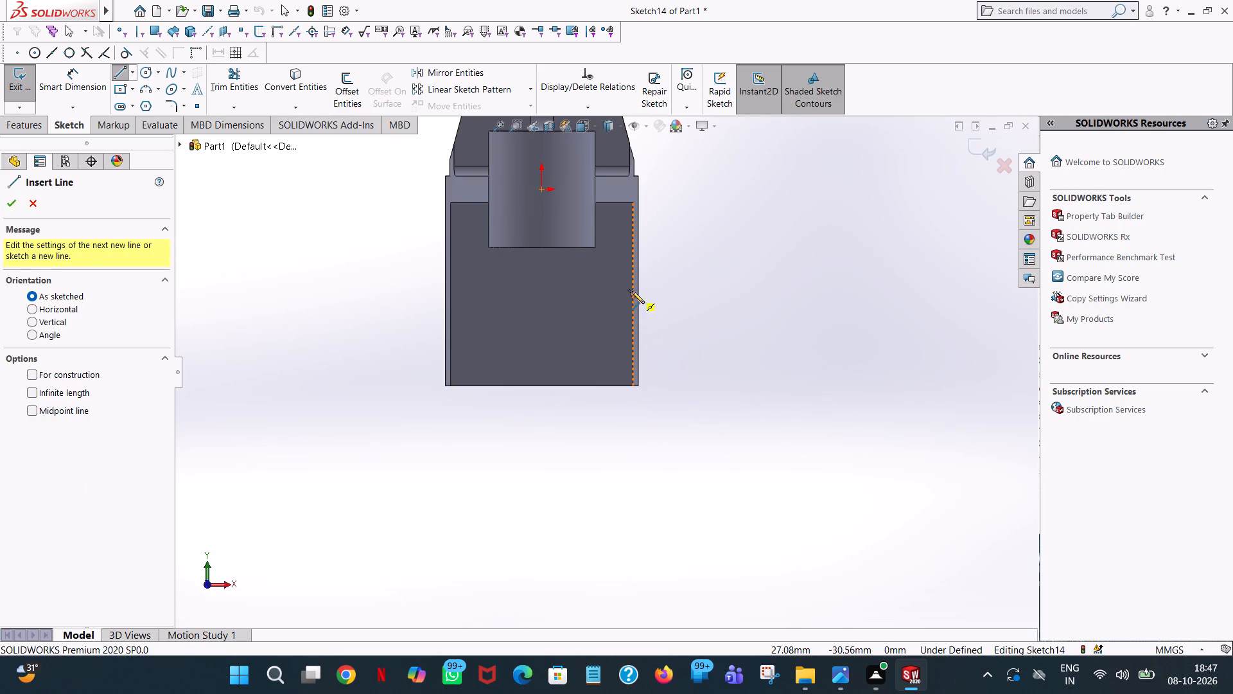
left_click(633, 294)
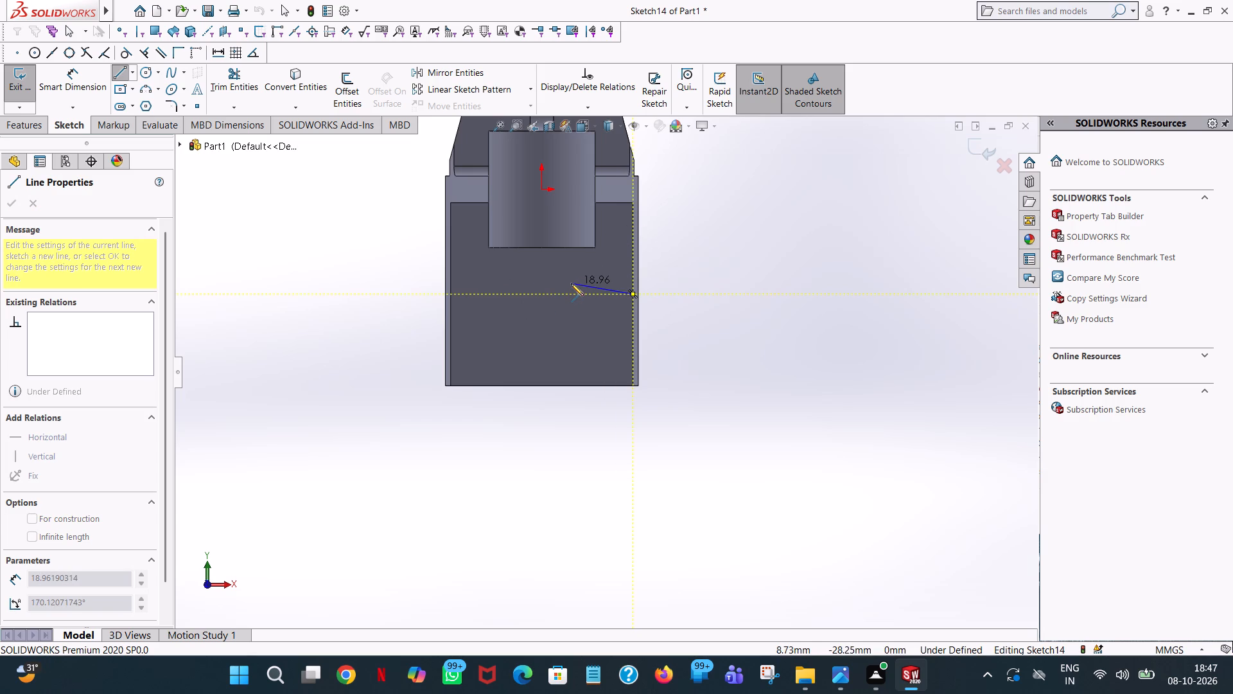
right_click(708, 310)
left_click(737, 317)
Sketch a horizontal line of 38/2 mm from the midpoint of the plate's bottom edge toward +X.
left_click(121, 77)
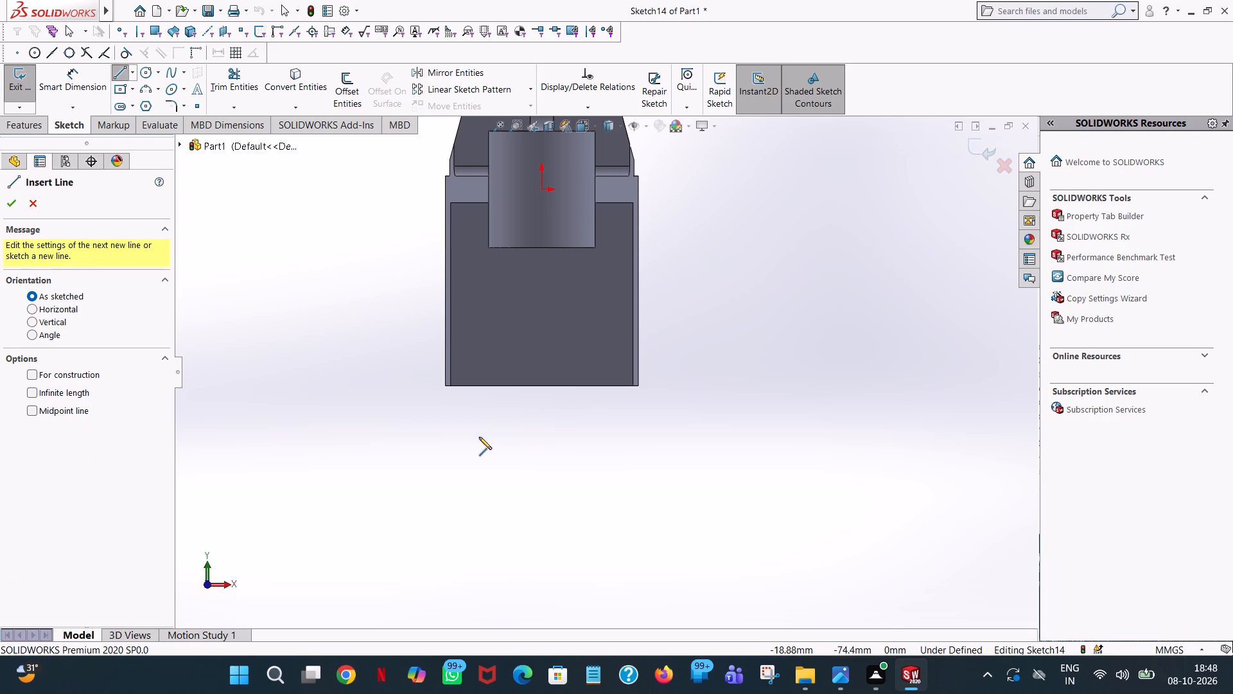
left_click(541, 386)
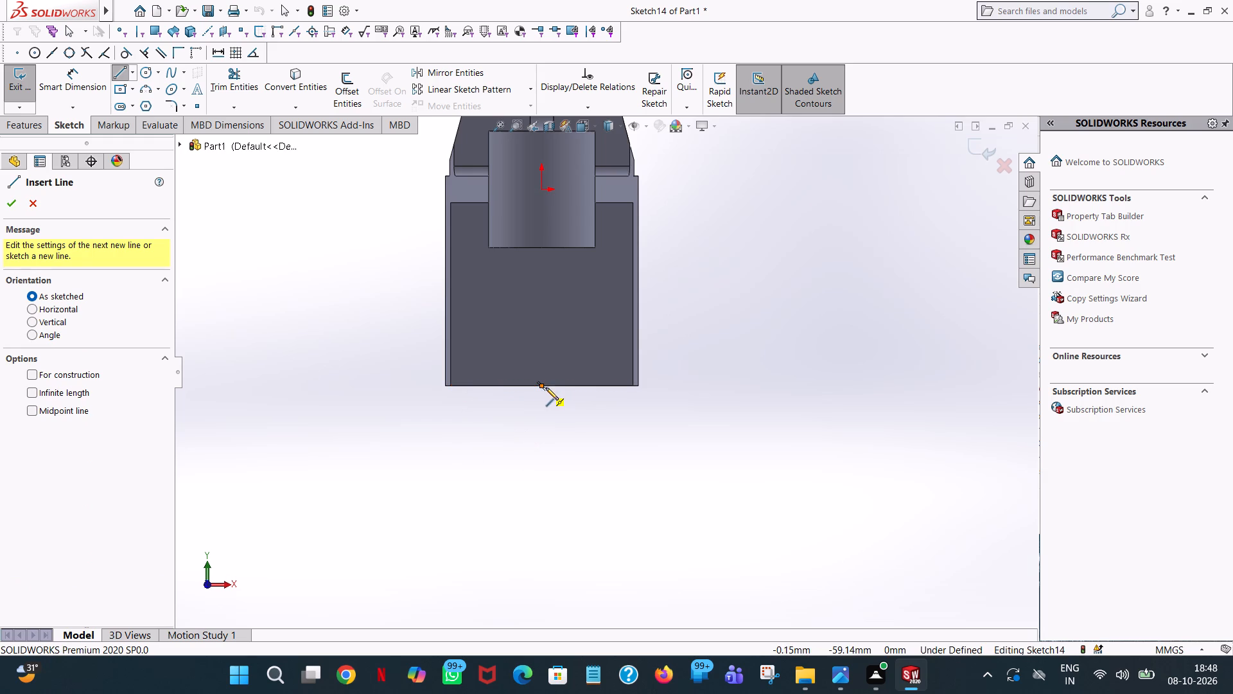
left_click(605, 385)
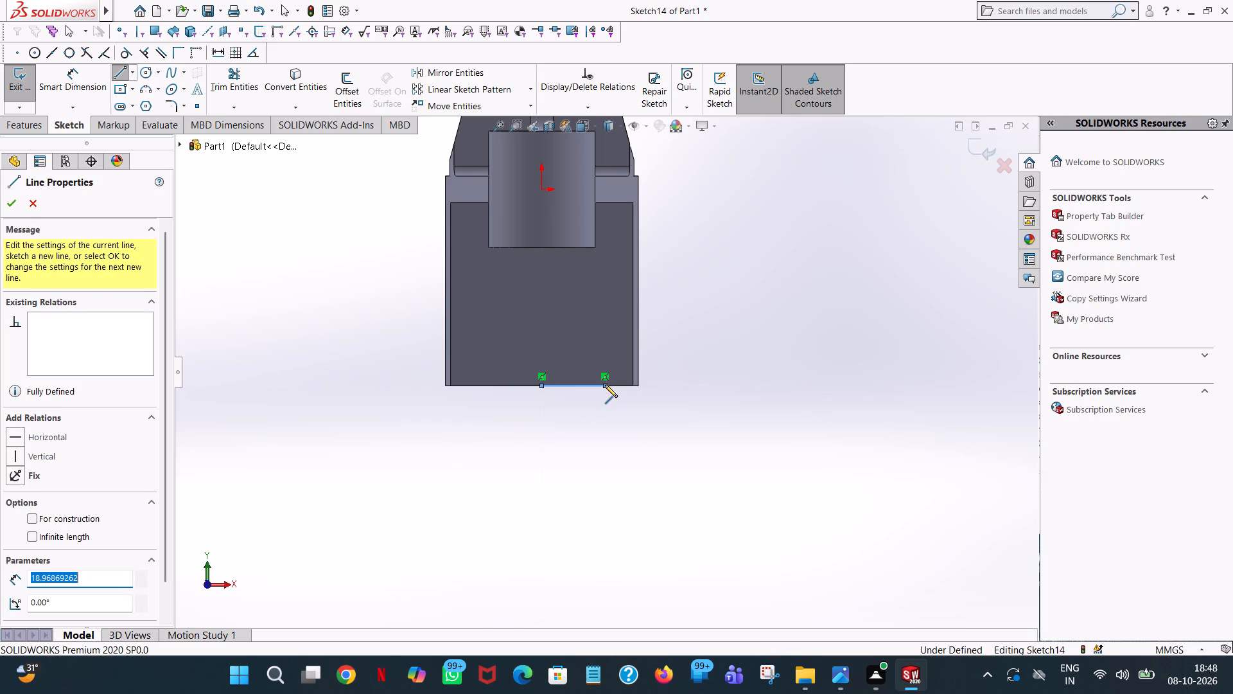
type("38/2")
key("Return")
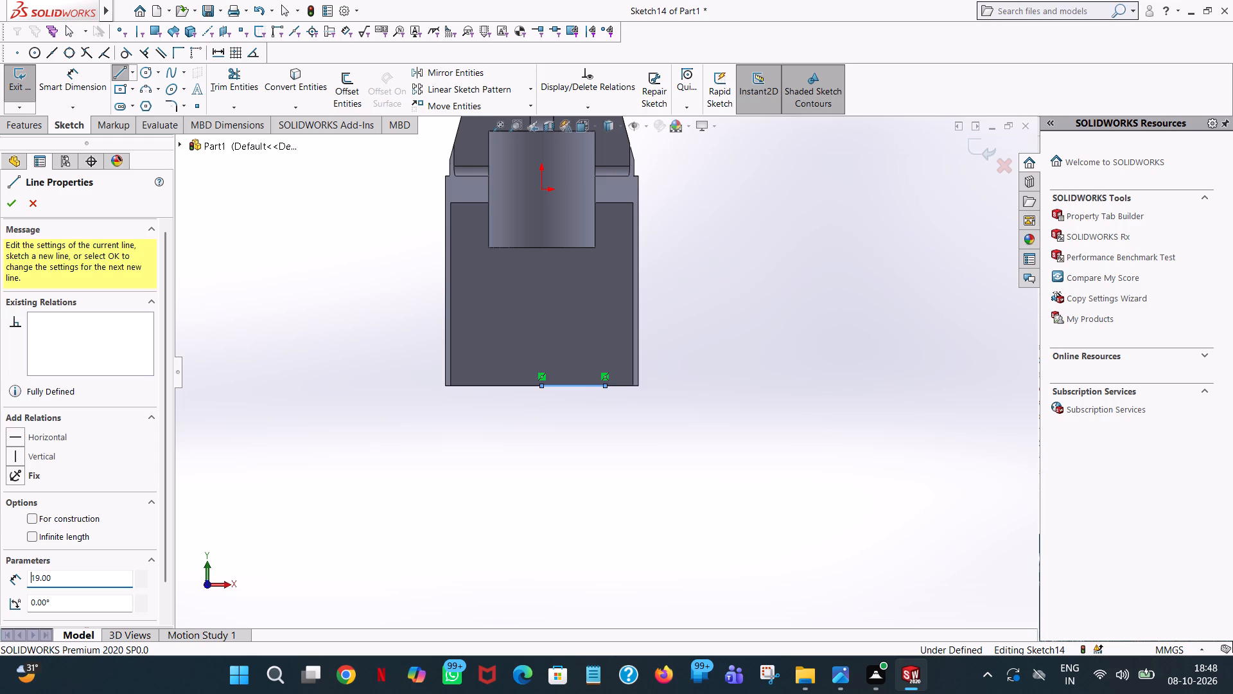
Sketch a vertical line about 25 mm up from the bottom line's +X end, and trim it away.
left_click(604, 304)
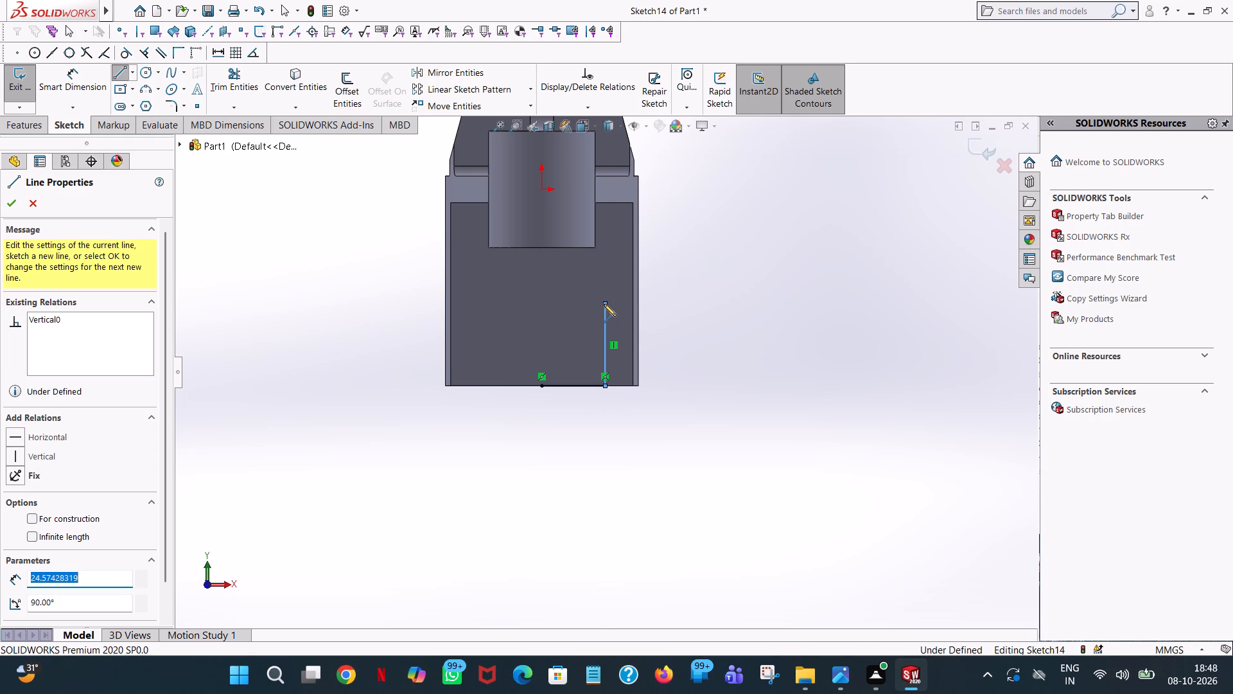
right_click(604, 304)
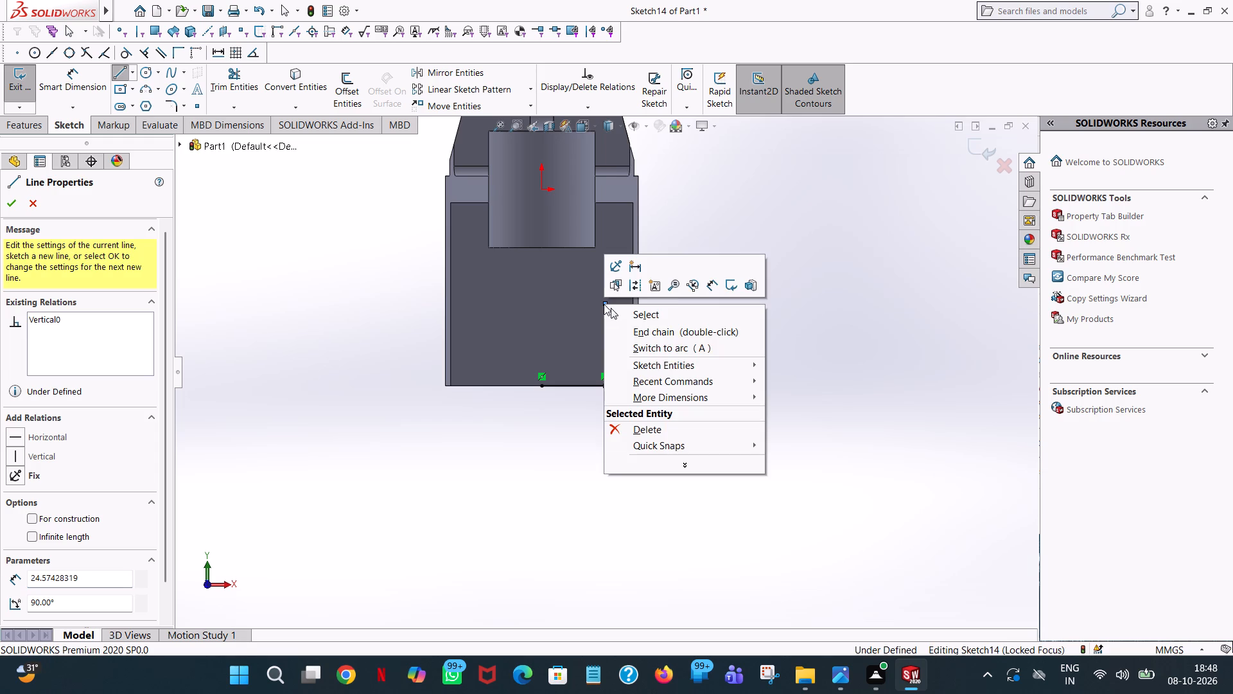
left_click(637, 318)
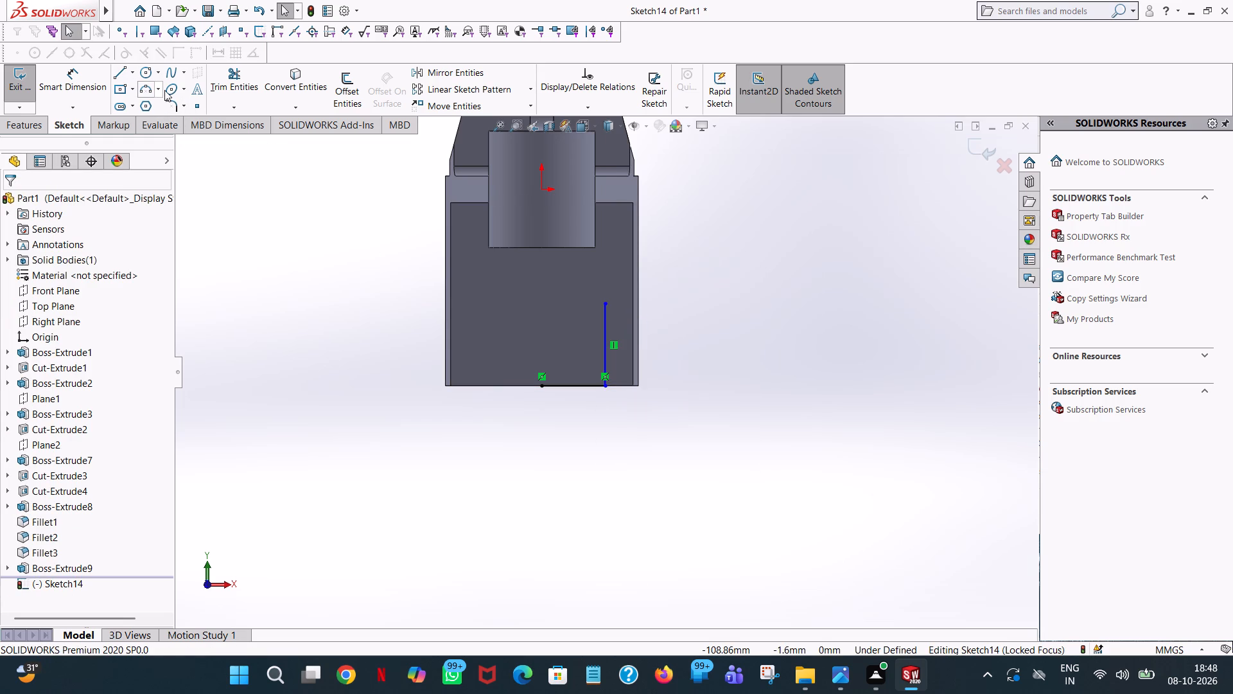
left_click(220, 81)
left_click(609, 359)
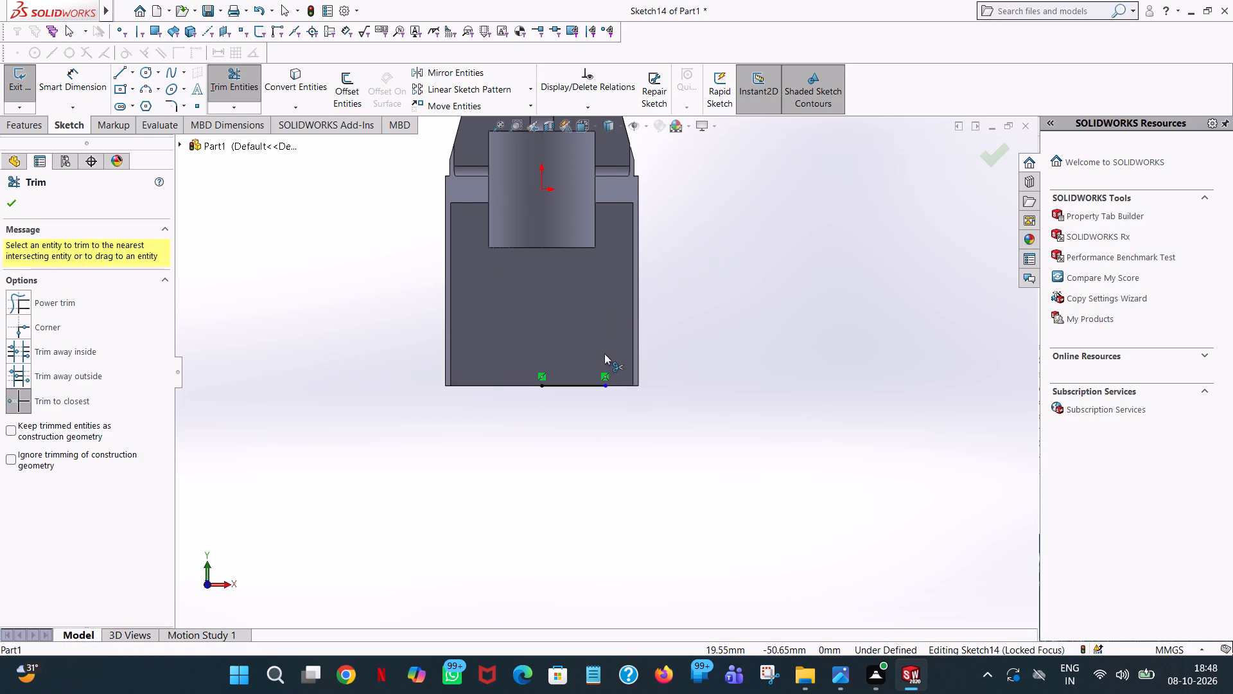
Sketch a horizontal line about 8 mm inward from the plate's +X edge midpoint, then a vertical line of 25/2 mm down from its end.
left_click(125, 73)
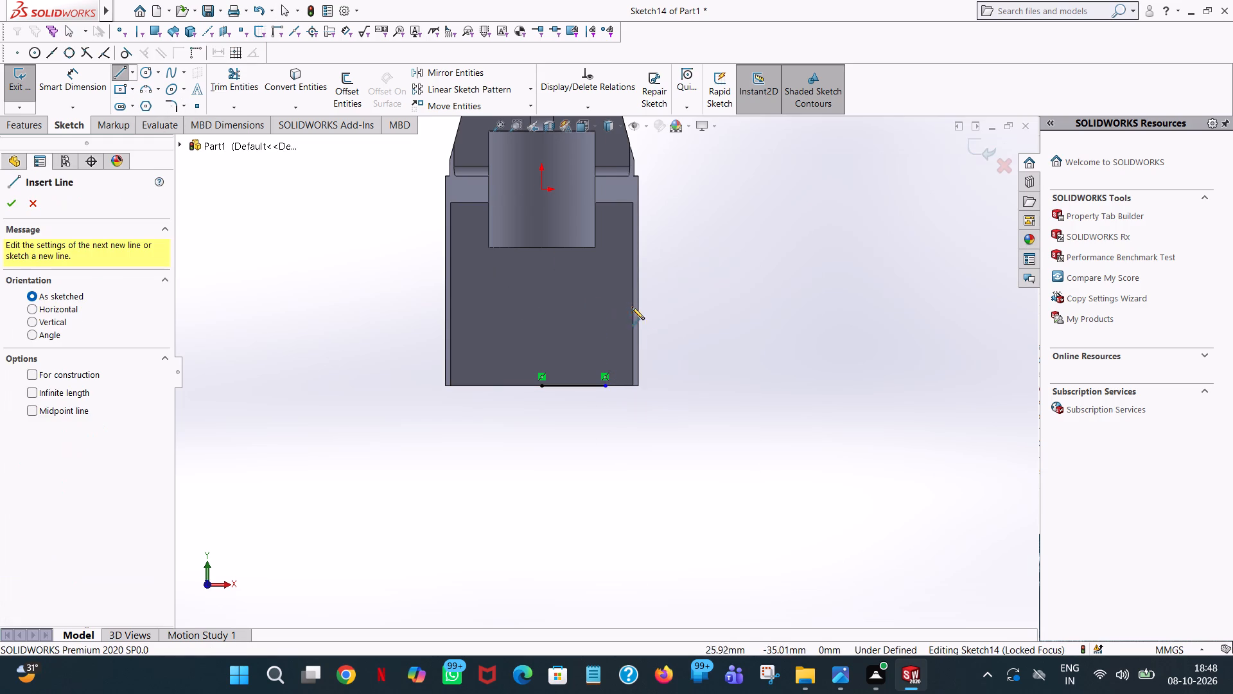
left_click(631, 293)
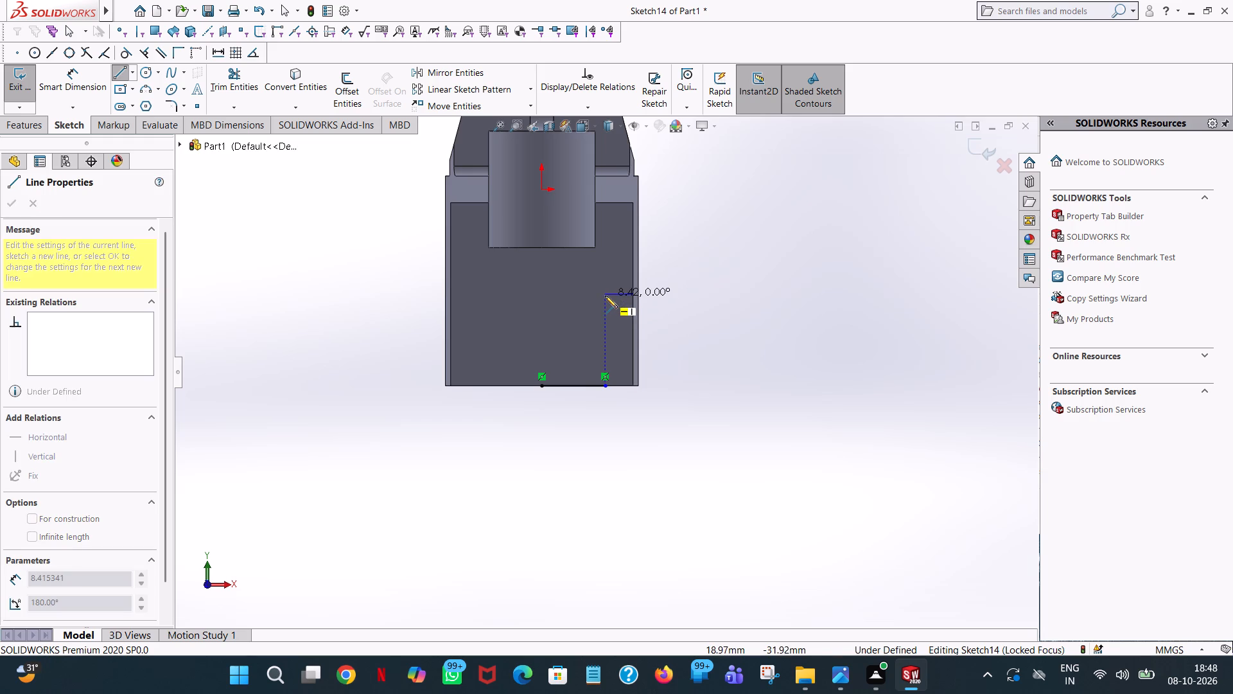
left_click(604, 296)
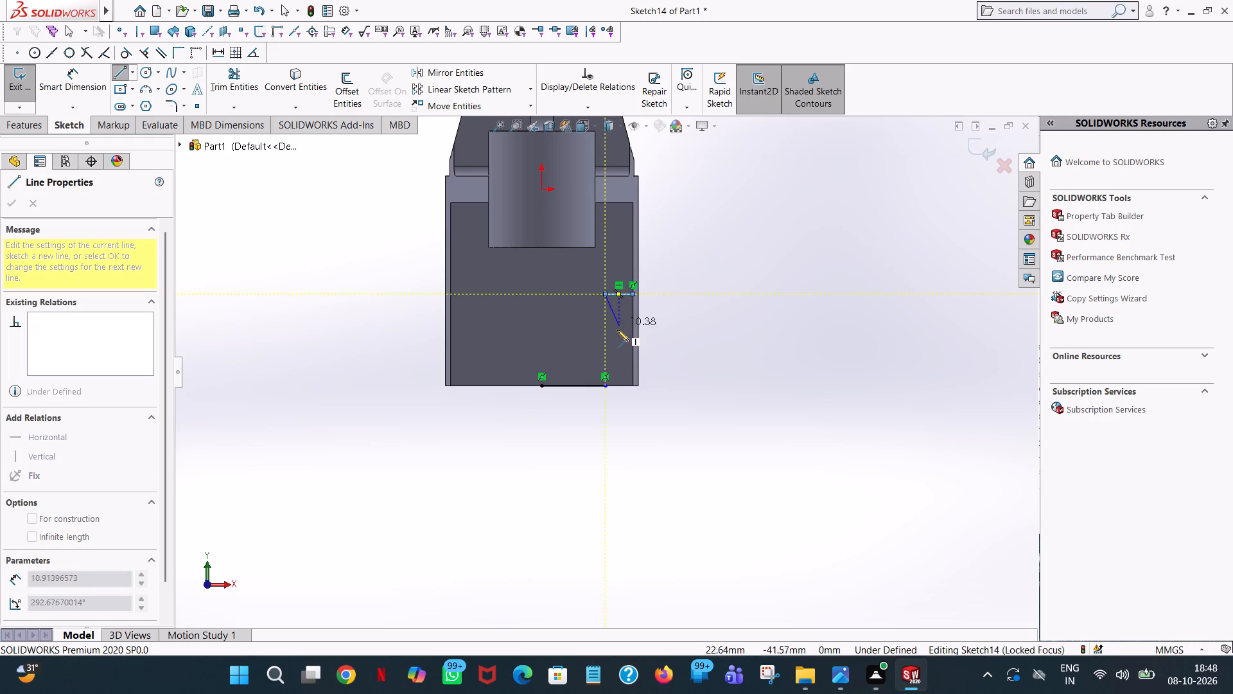
left_click(605, 337)
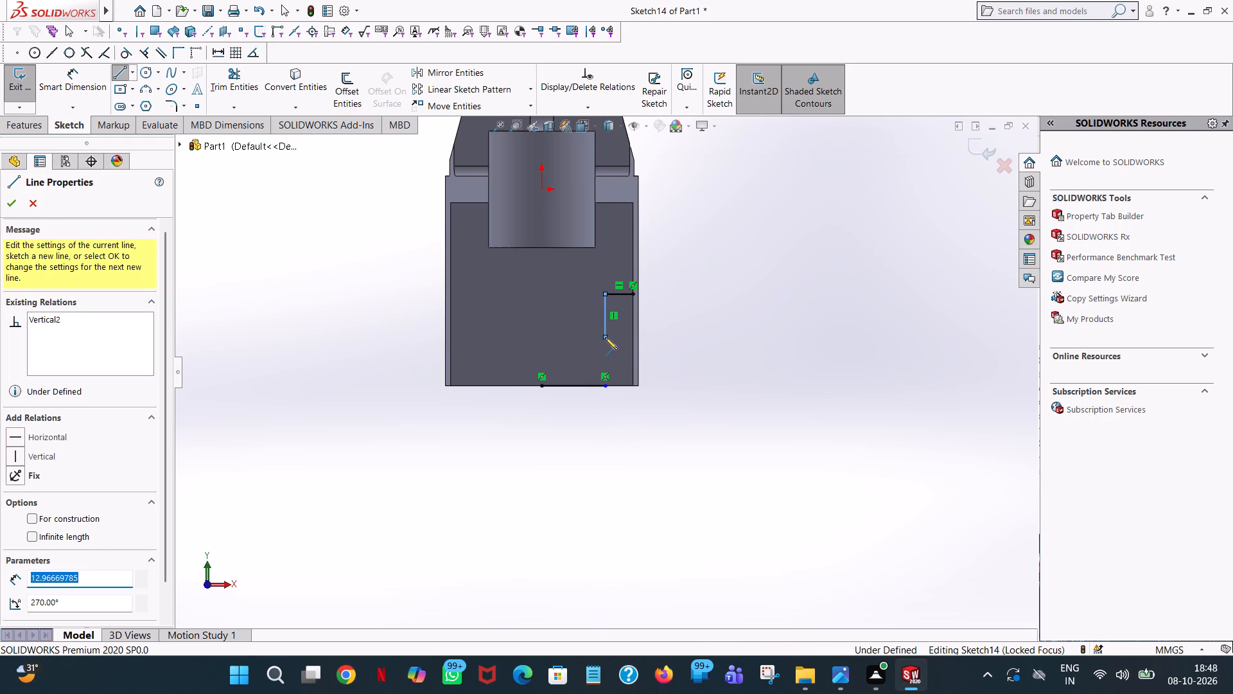
type("25/2")
key("Return")
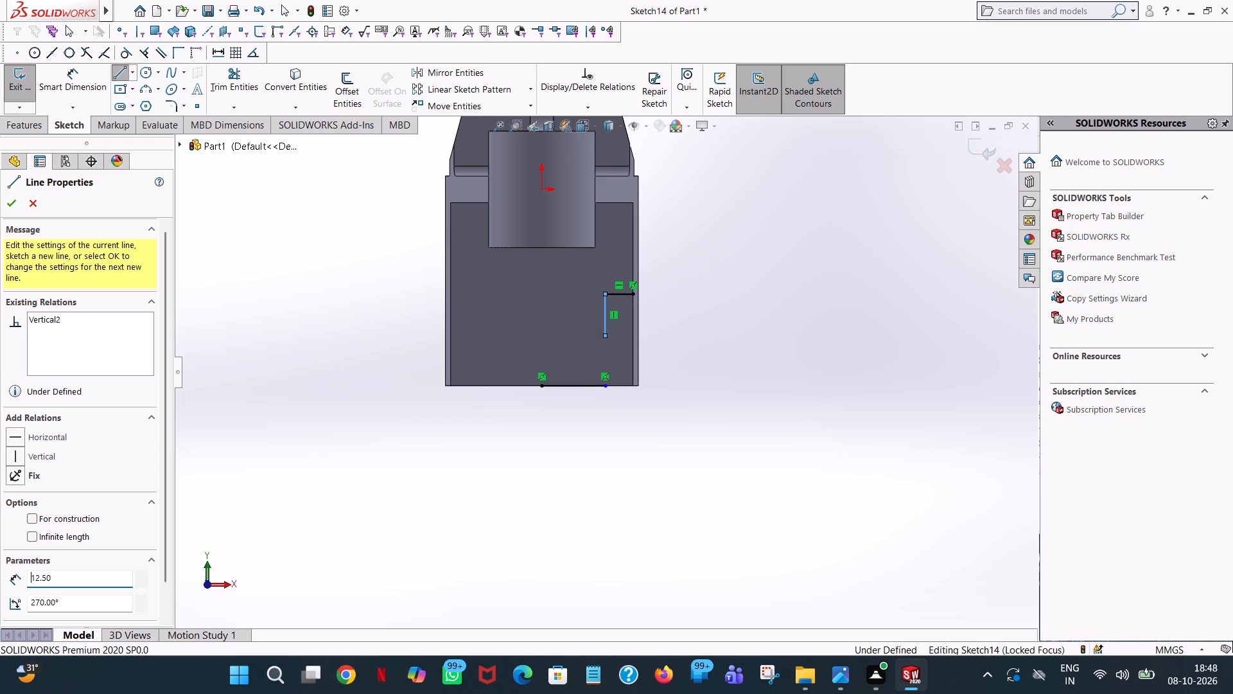
right_click(605, 337)
left_click(684, 352)
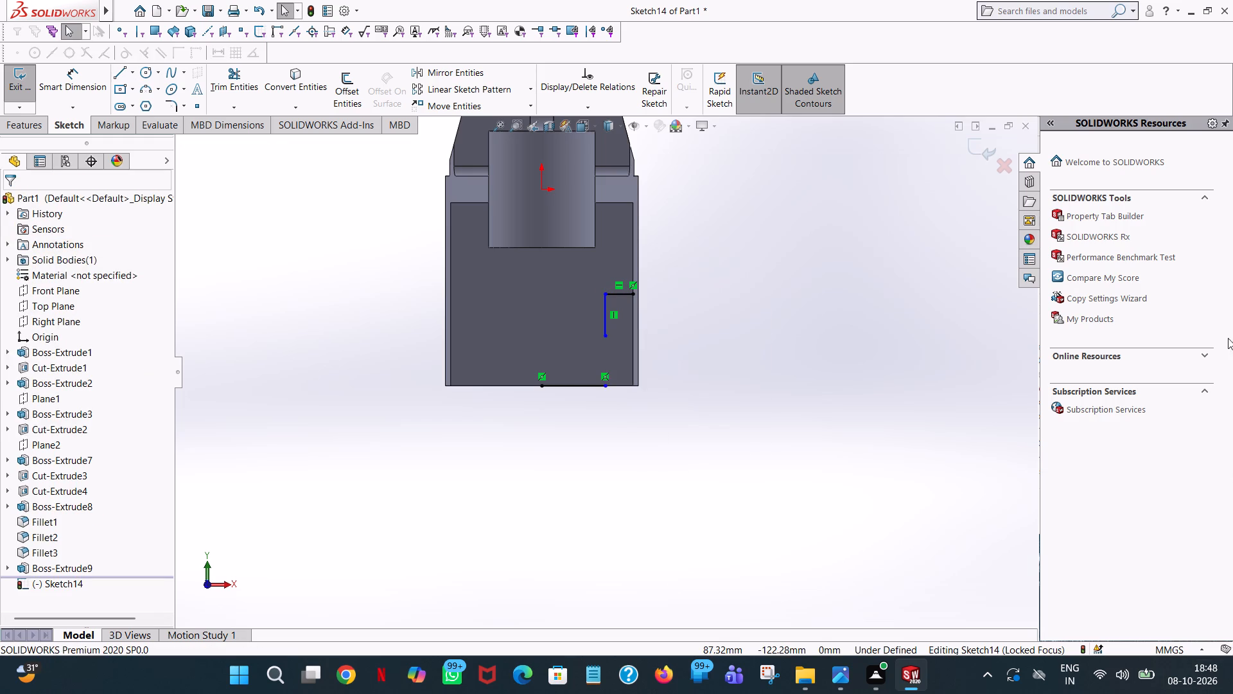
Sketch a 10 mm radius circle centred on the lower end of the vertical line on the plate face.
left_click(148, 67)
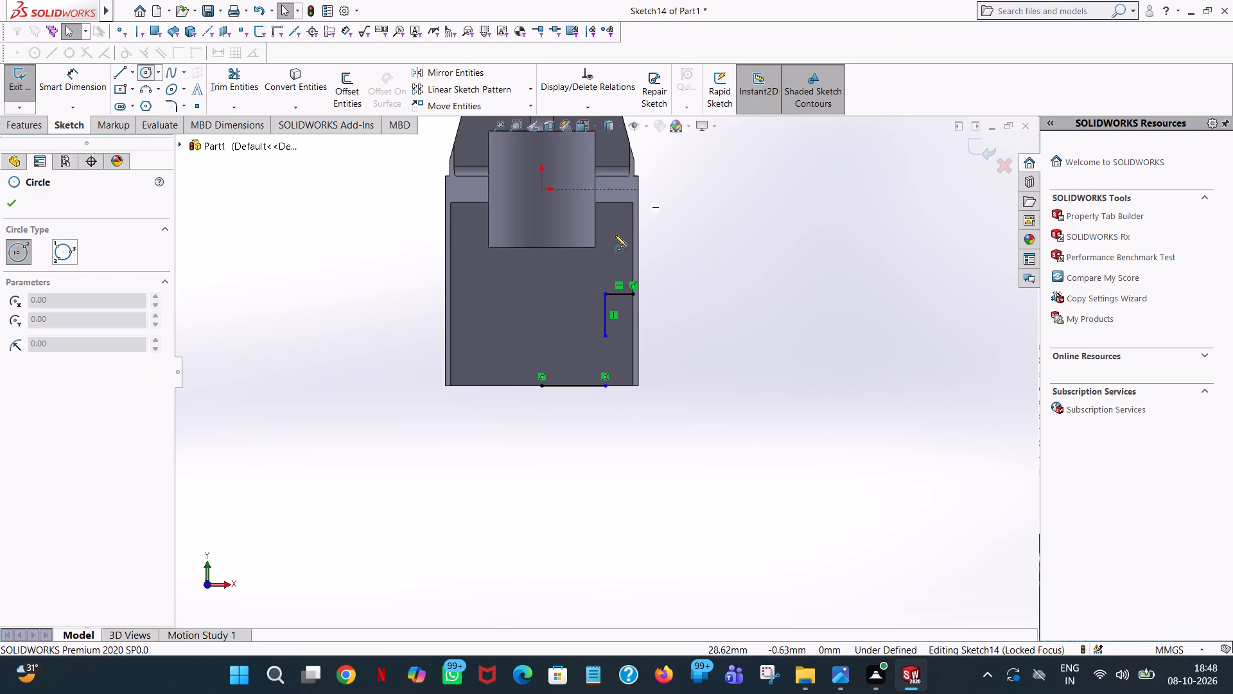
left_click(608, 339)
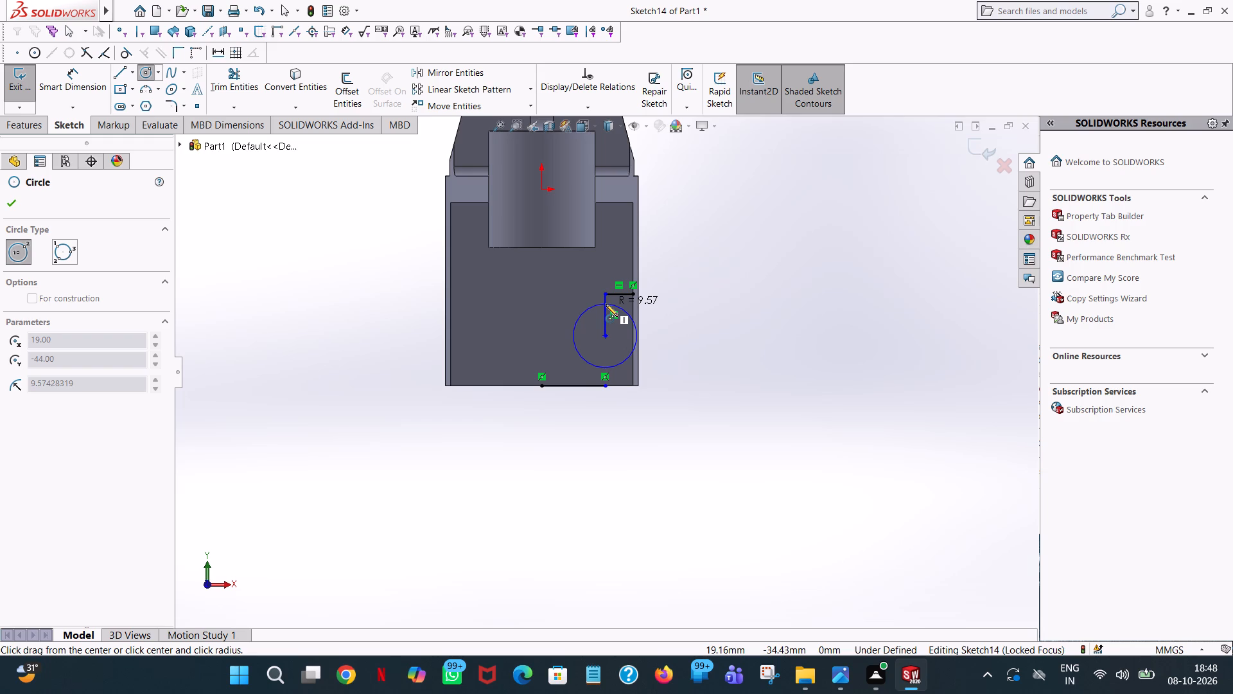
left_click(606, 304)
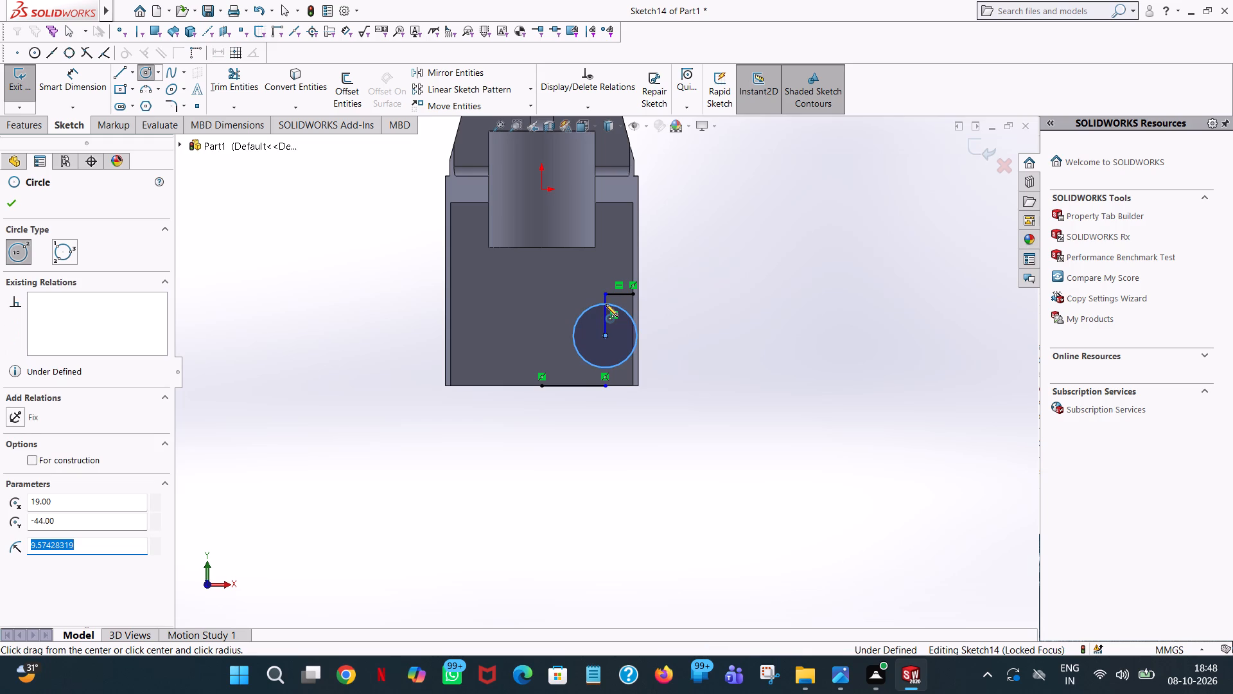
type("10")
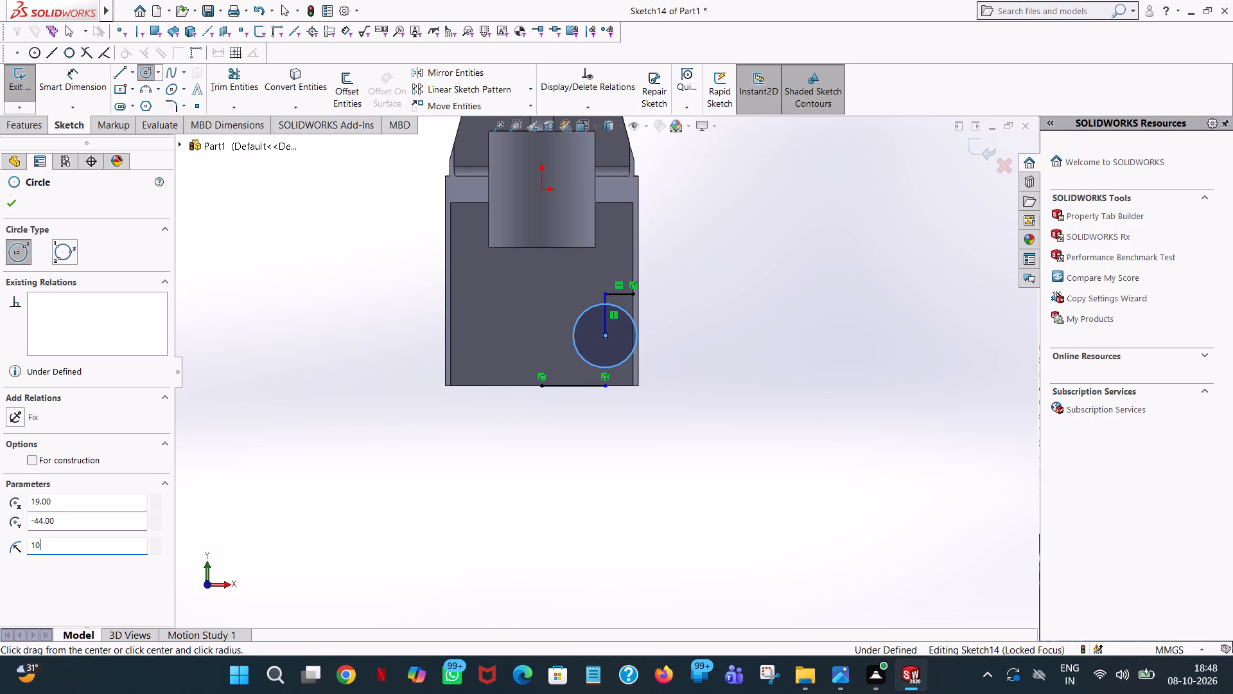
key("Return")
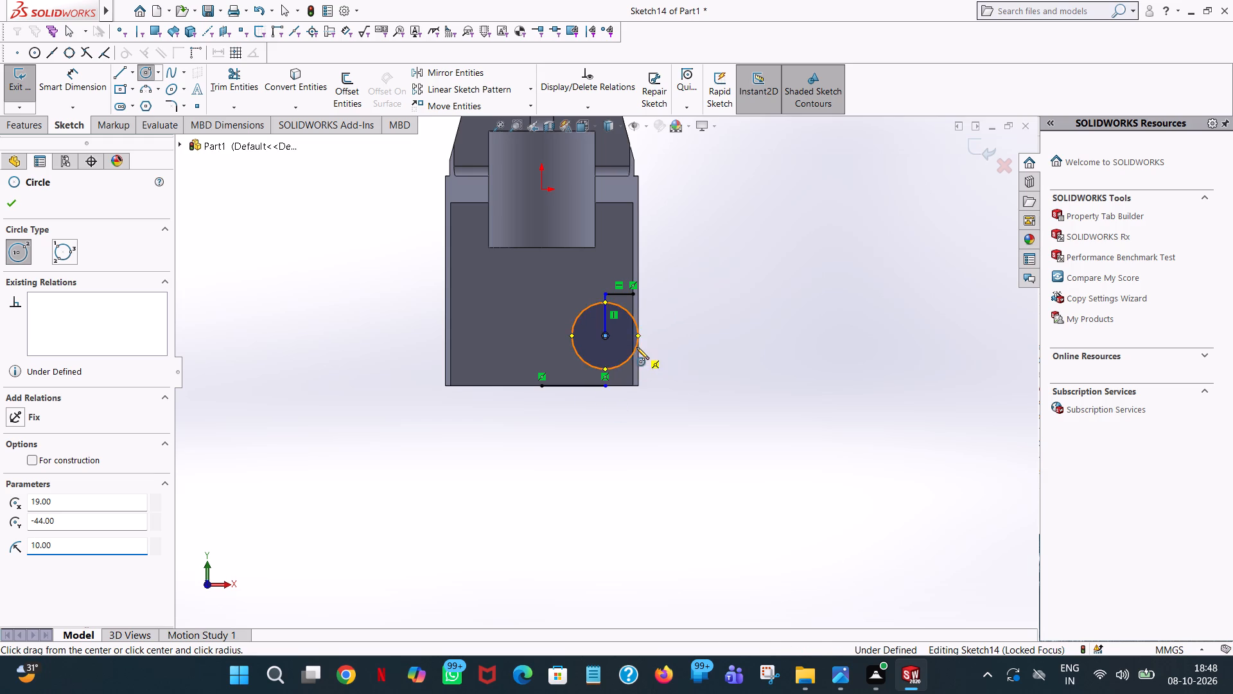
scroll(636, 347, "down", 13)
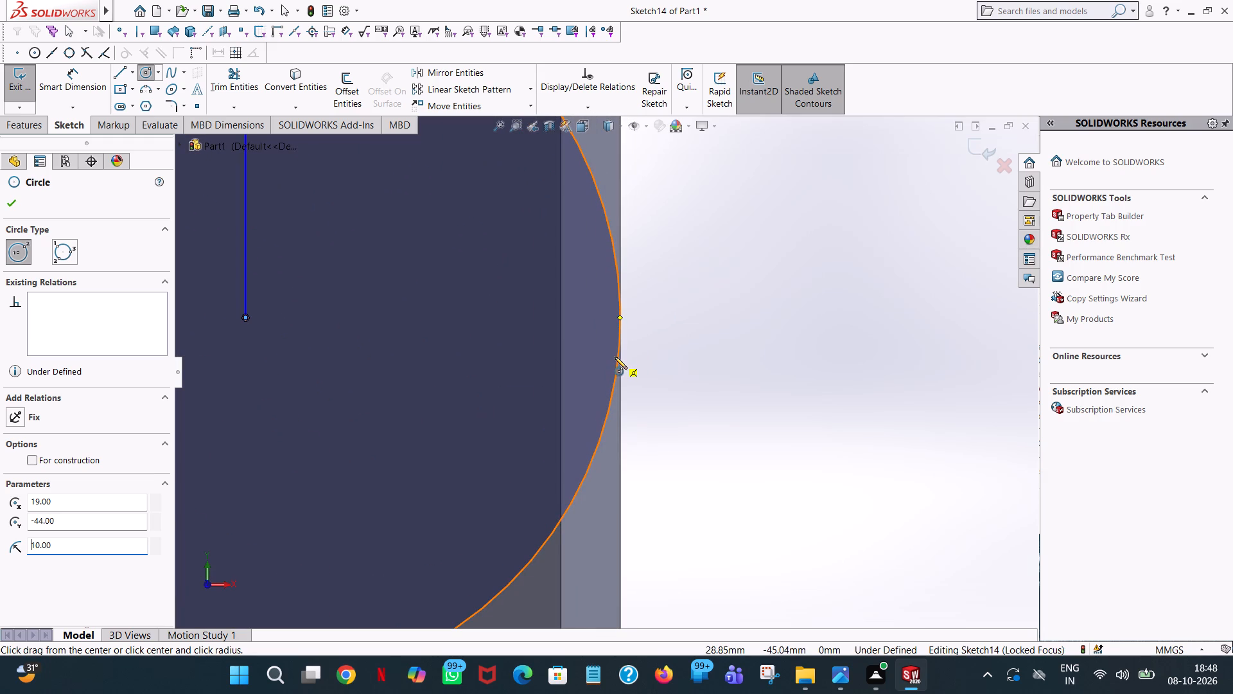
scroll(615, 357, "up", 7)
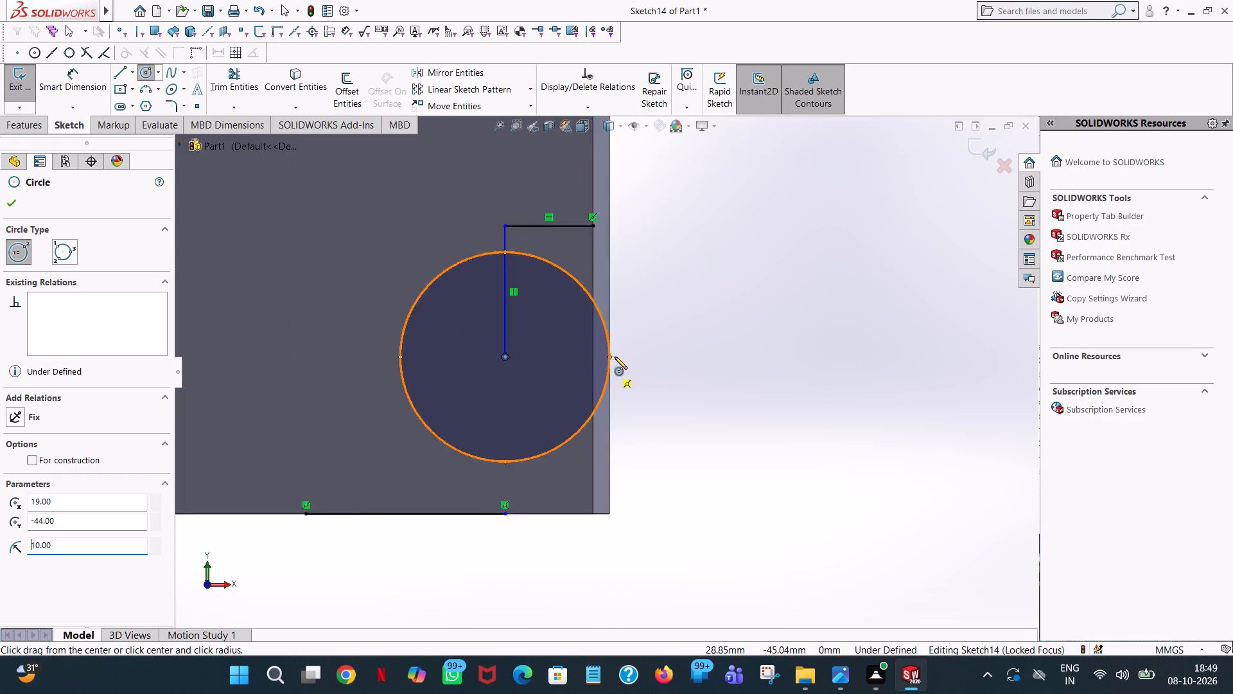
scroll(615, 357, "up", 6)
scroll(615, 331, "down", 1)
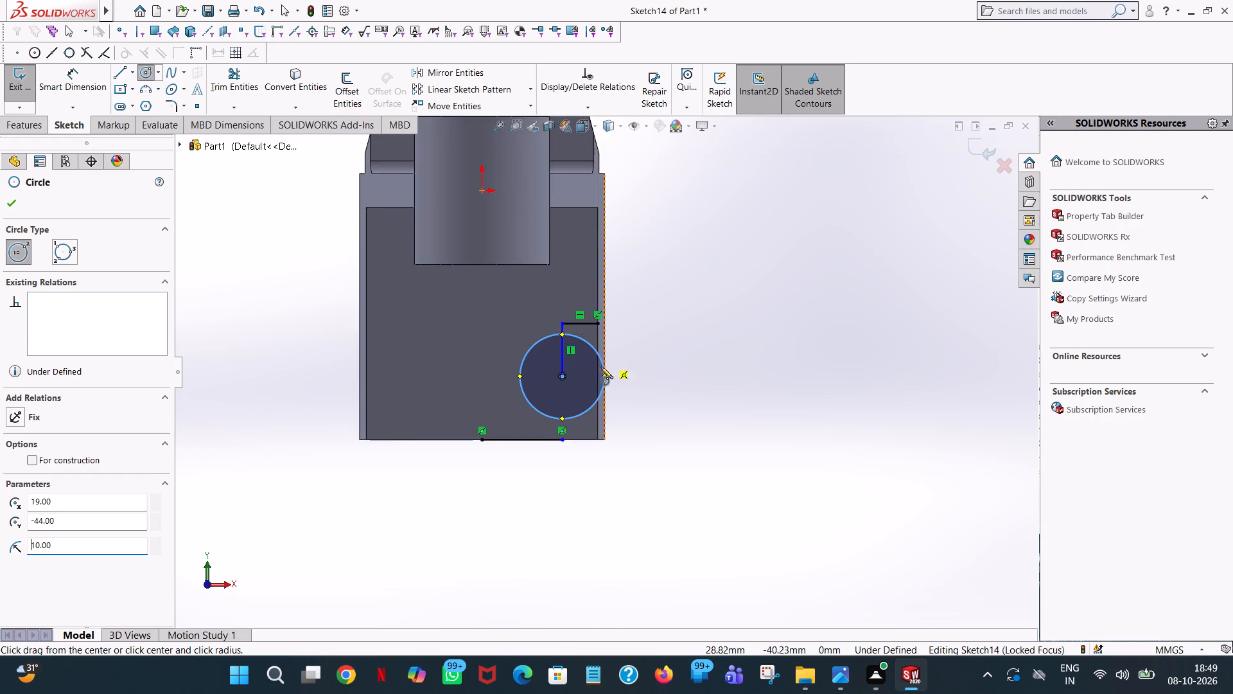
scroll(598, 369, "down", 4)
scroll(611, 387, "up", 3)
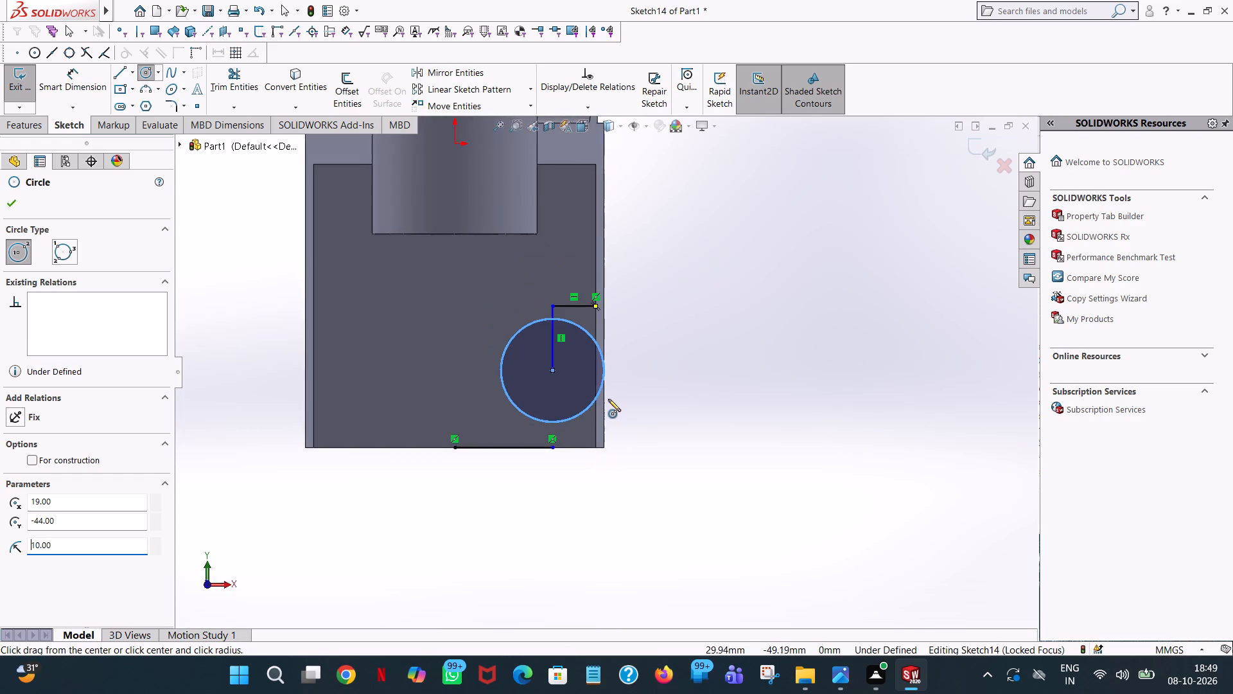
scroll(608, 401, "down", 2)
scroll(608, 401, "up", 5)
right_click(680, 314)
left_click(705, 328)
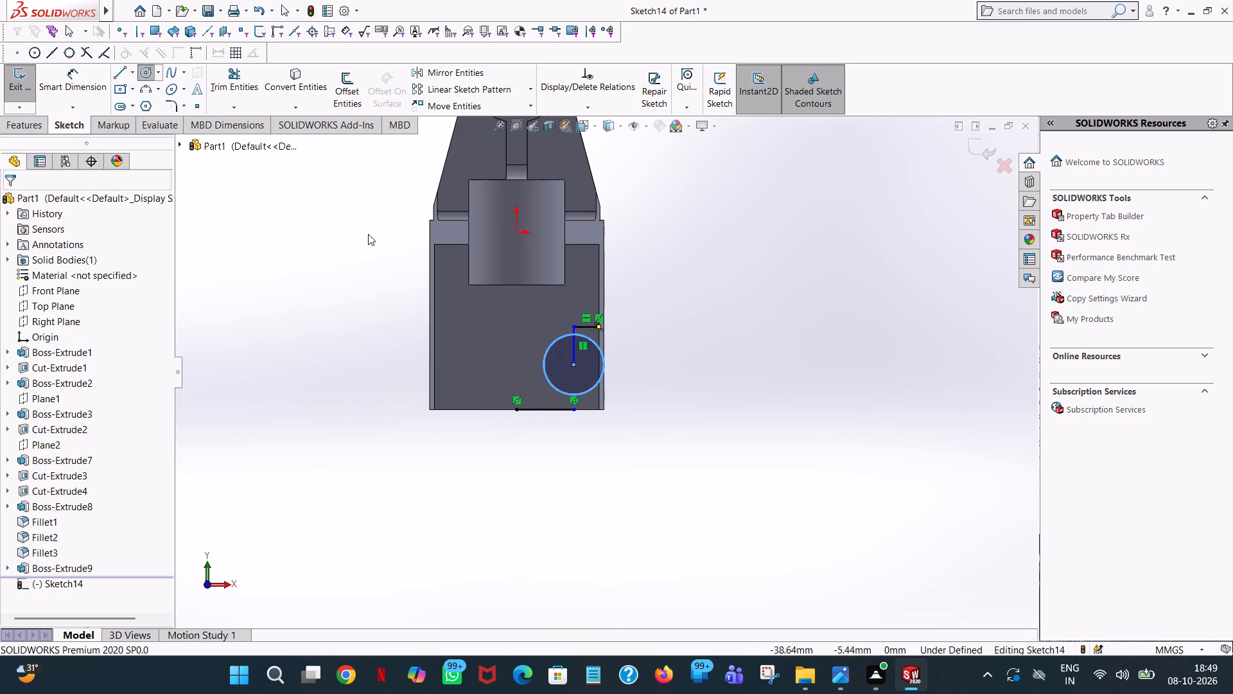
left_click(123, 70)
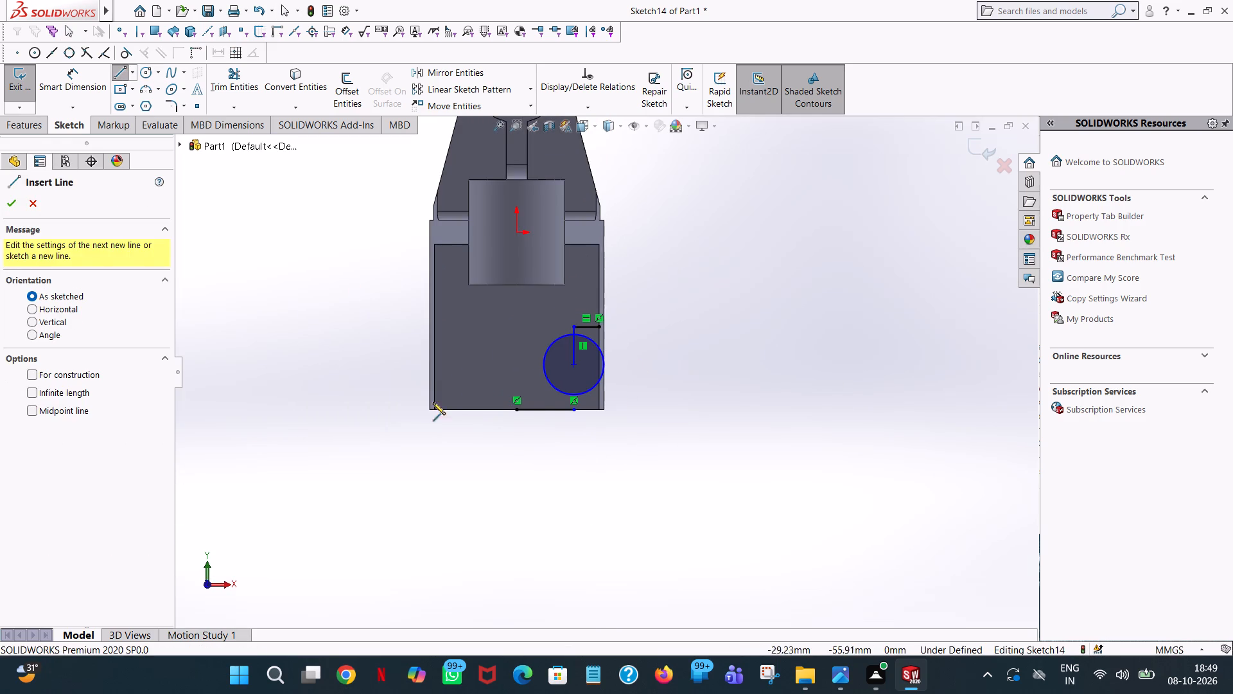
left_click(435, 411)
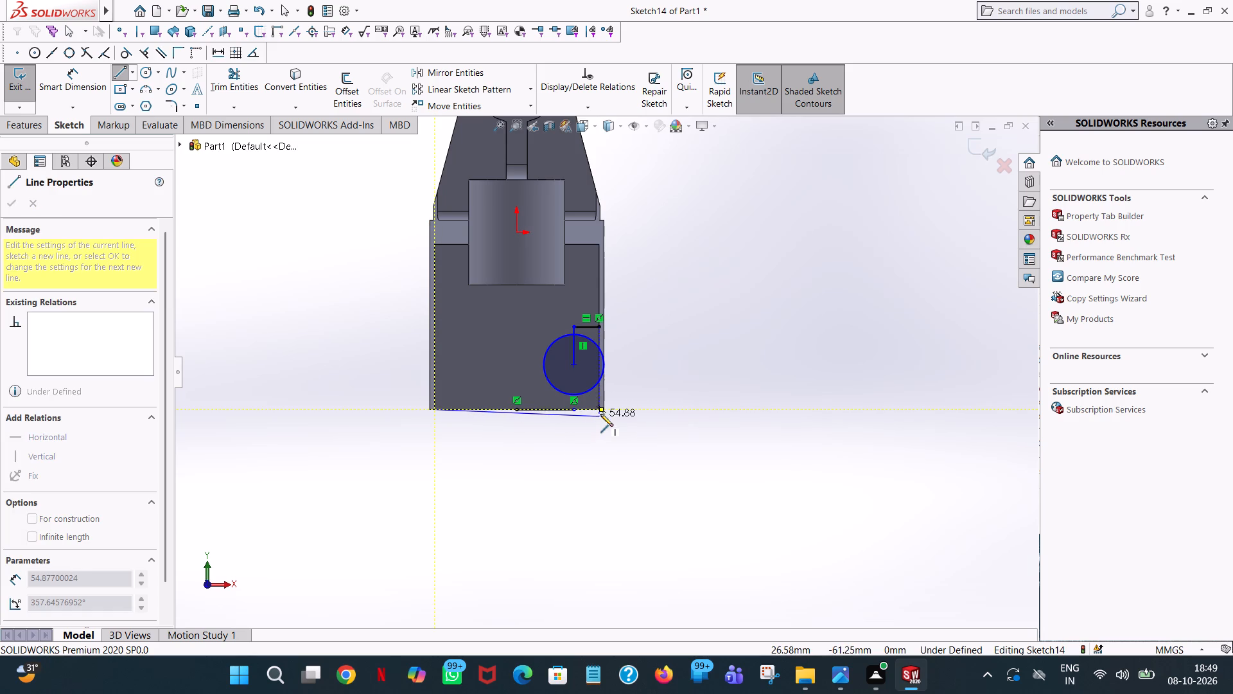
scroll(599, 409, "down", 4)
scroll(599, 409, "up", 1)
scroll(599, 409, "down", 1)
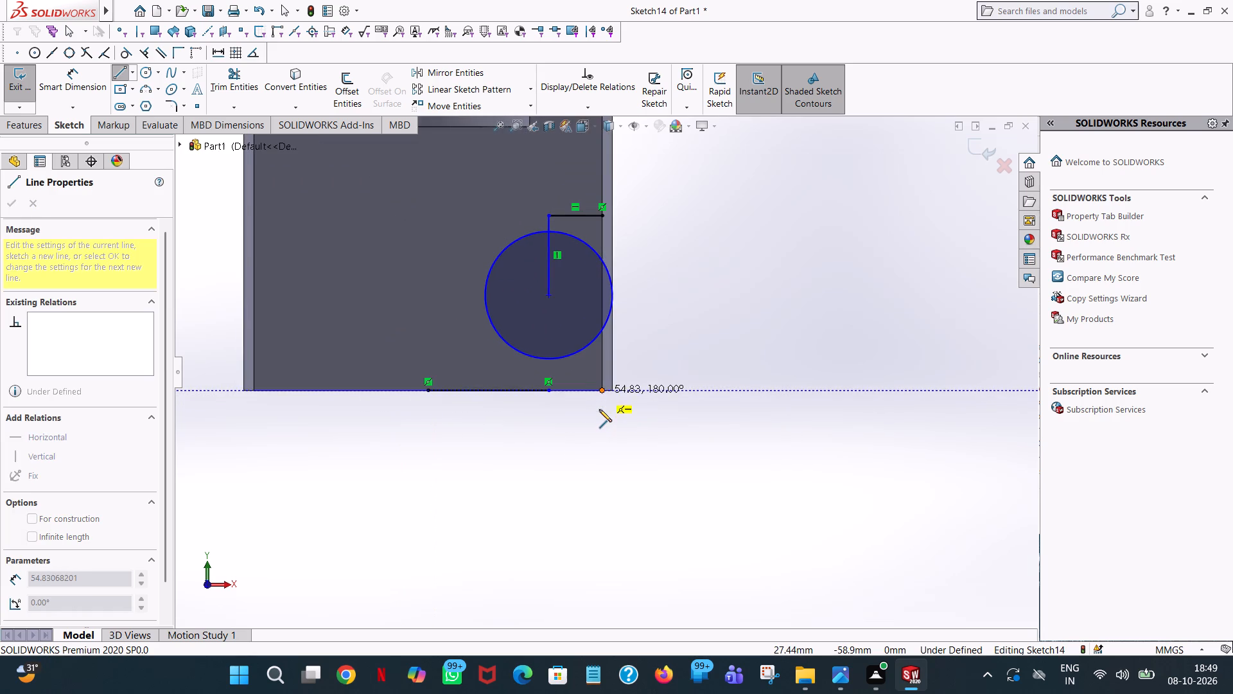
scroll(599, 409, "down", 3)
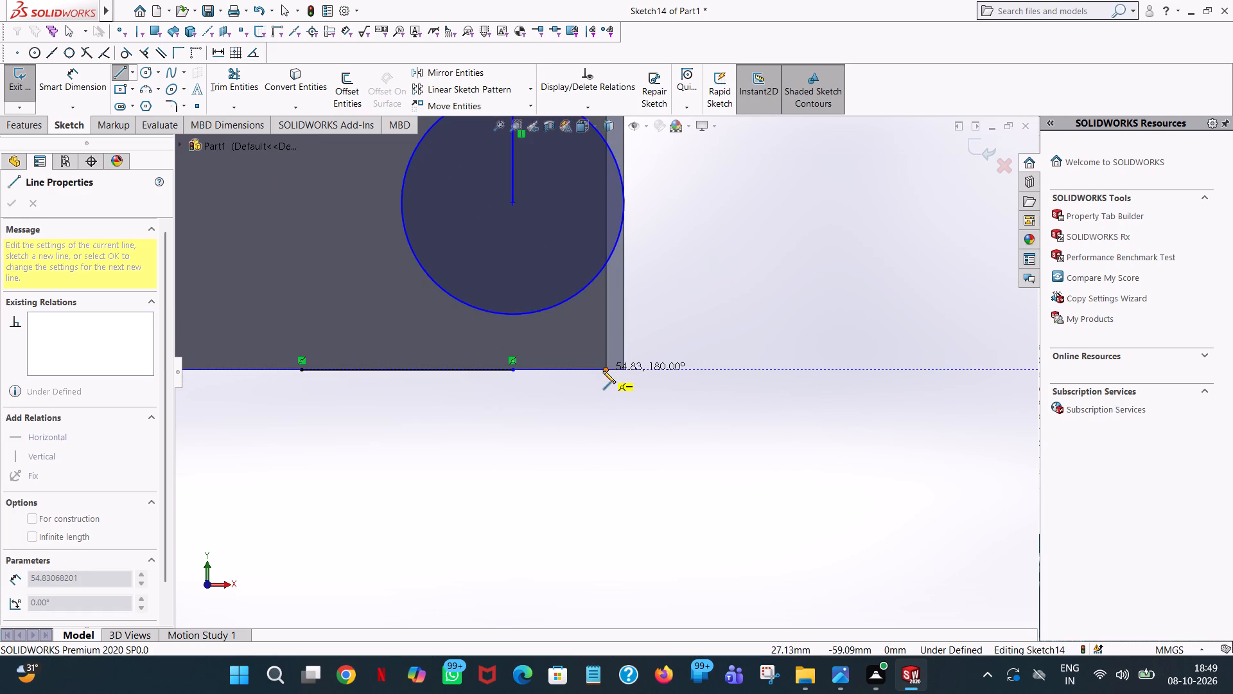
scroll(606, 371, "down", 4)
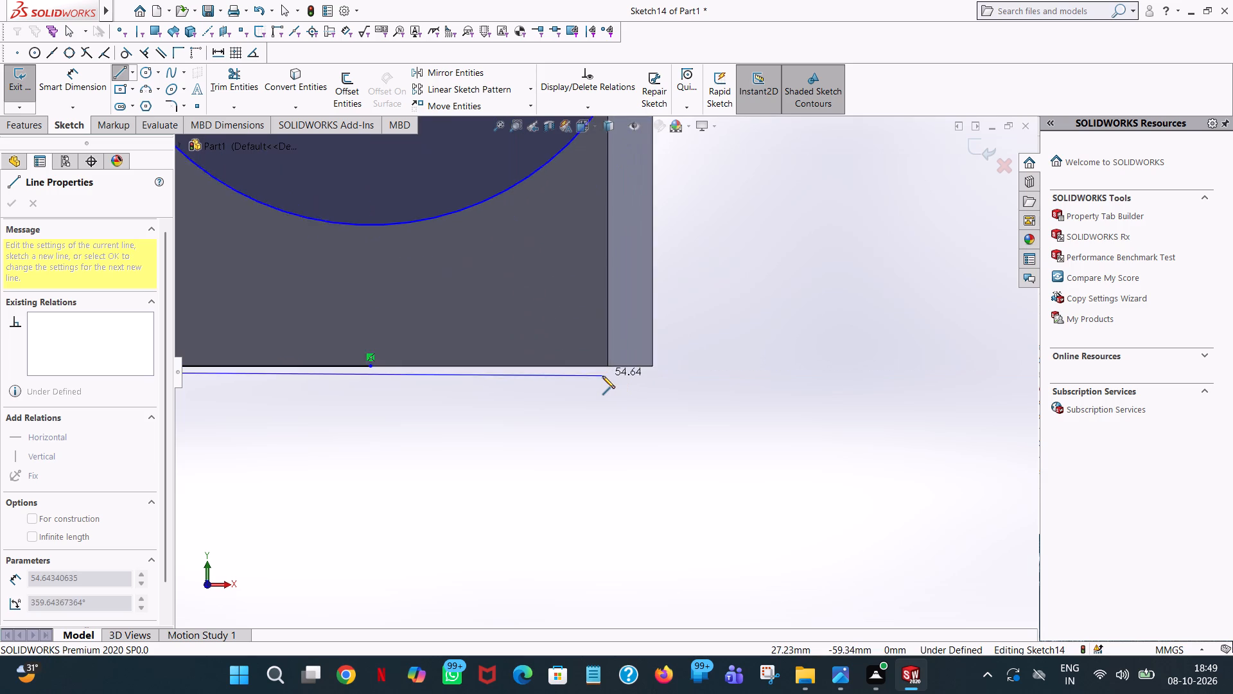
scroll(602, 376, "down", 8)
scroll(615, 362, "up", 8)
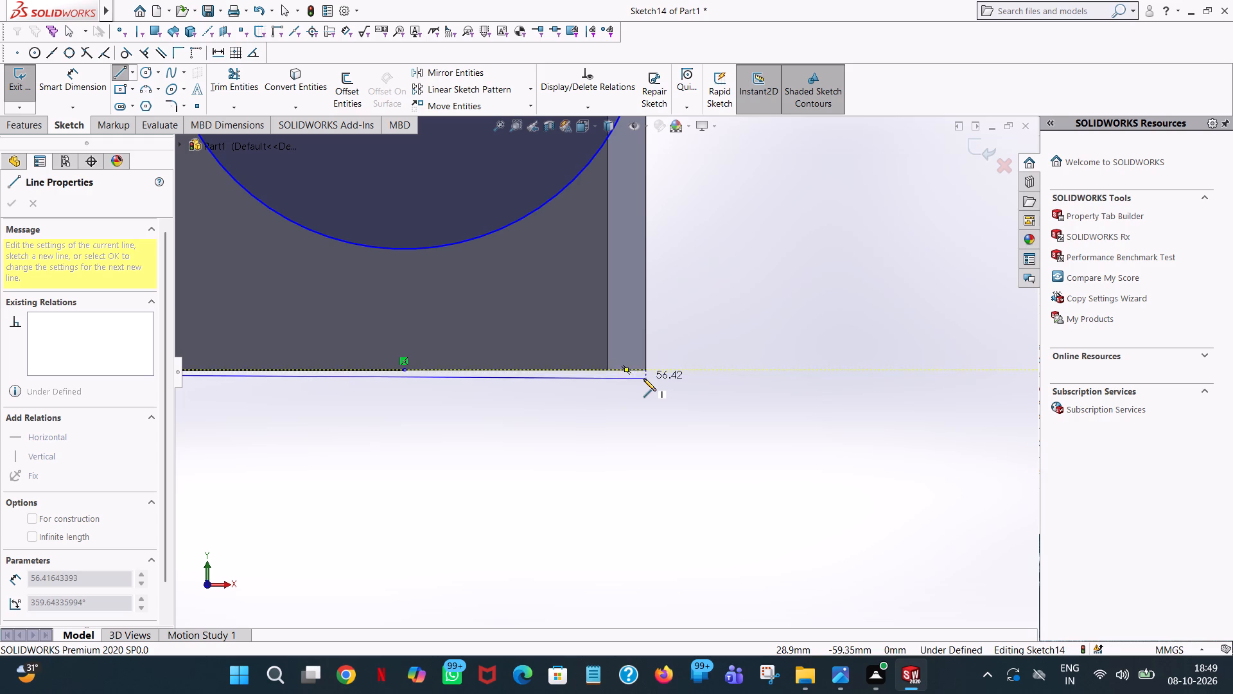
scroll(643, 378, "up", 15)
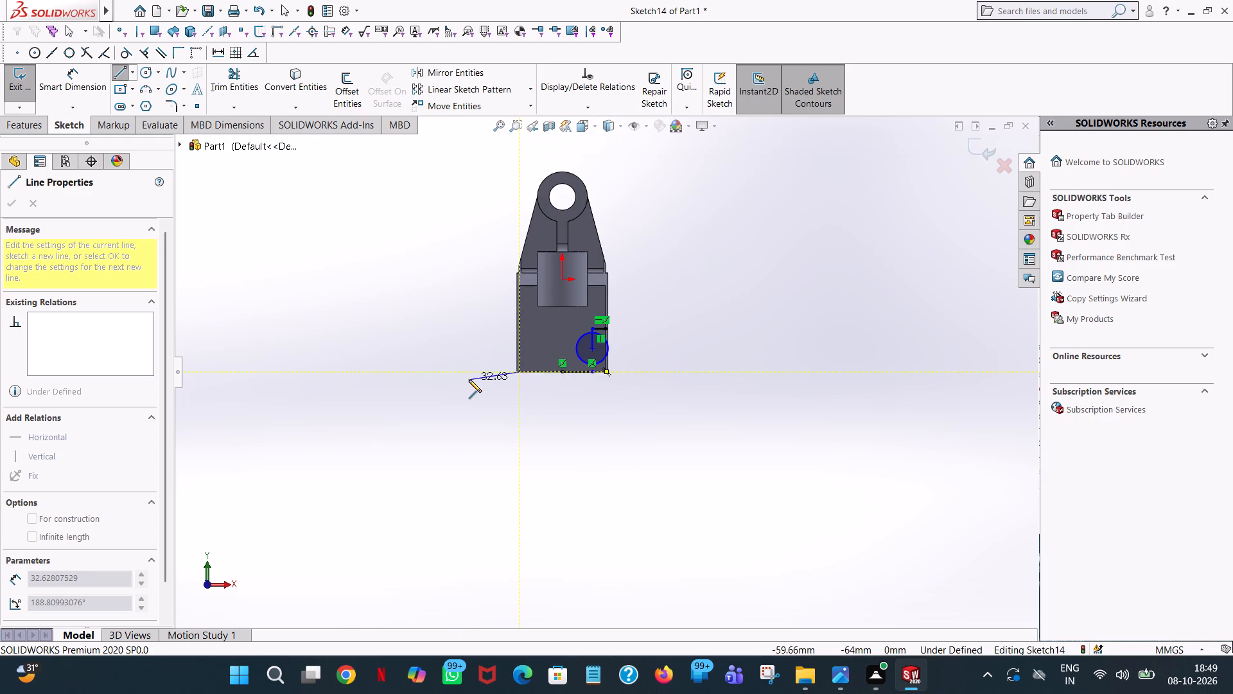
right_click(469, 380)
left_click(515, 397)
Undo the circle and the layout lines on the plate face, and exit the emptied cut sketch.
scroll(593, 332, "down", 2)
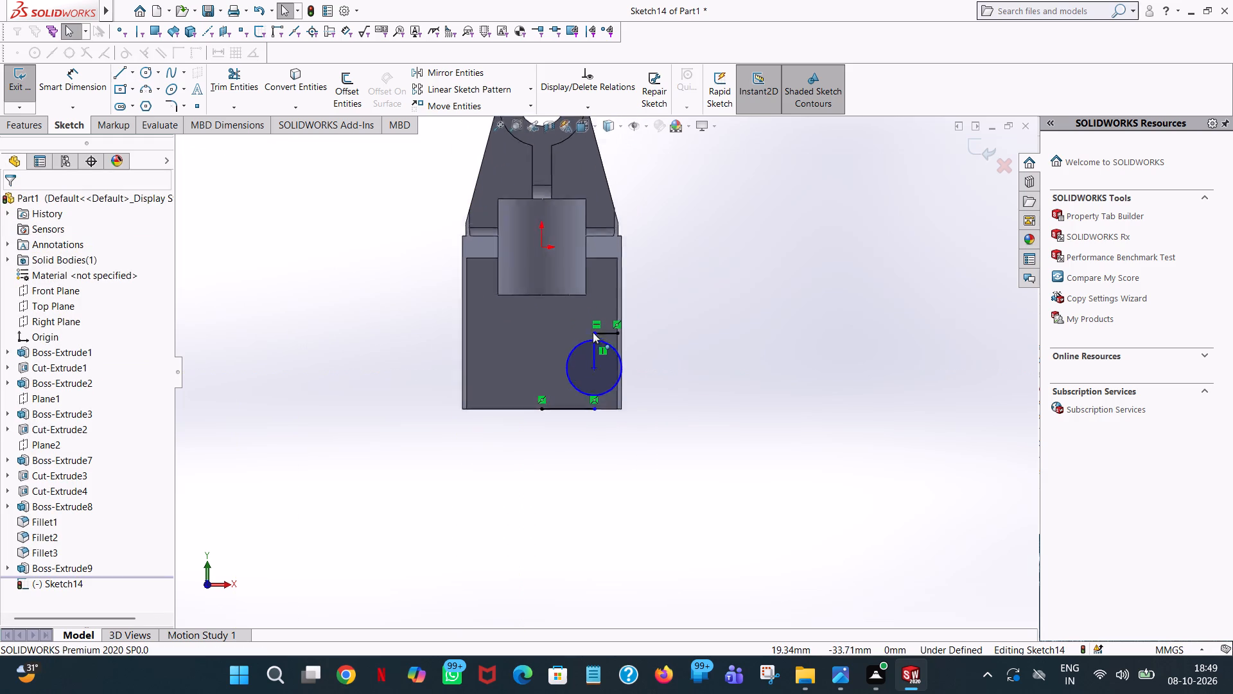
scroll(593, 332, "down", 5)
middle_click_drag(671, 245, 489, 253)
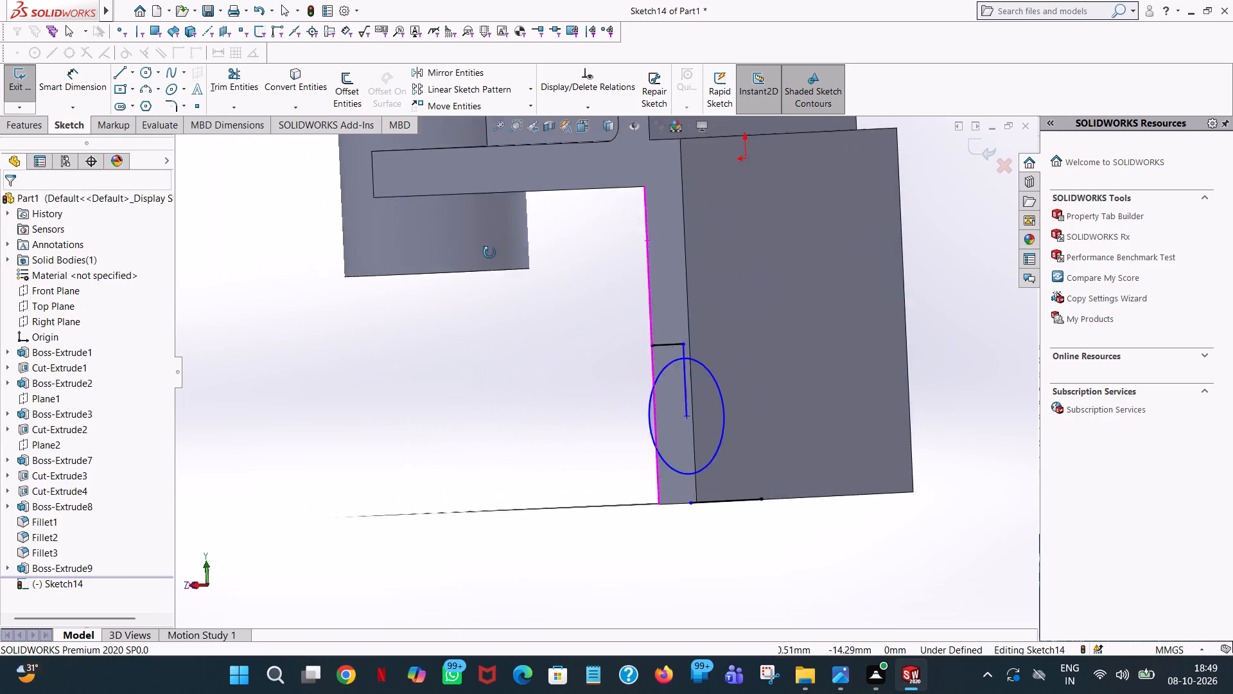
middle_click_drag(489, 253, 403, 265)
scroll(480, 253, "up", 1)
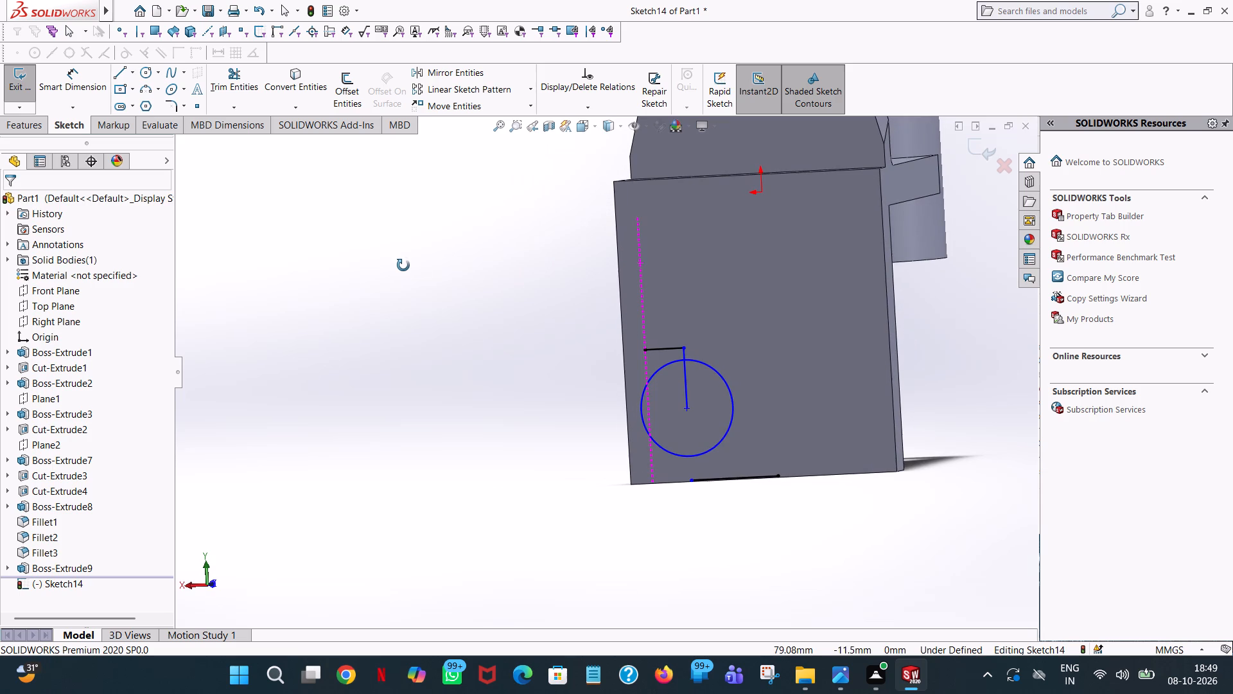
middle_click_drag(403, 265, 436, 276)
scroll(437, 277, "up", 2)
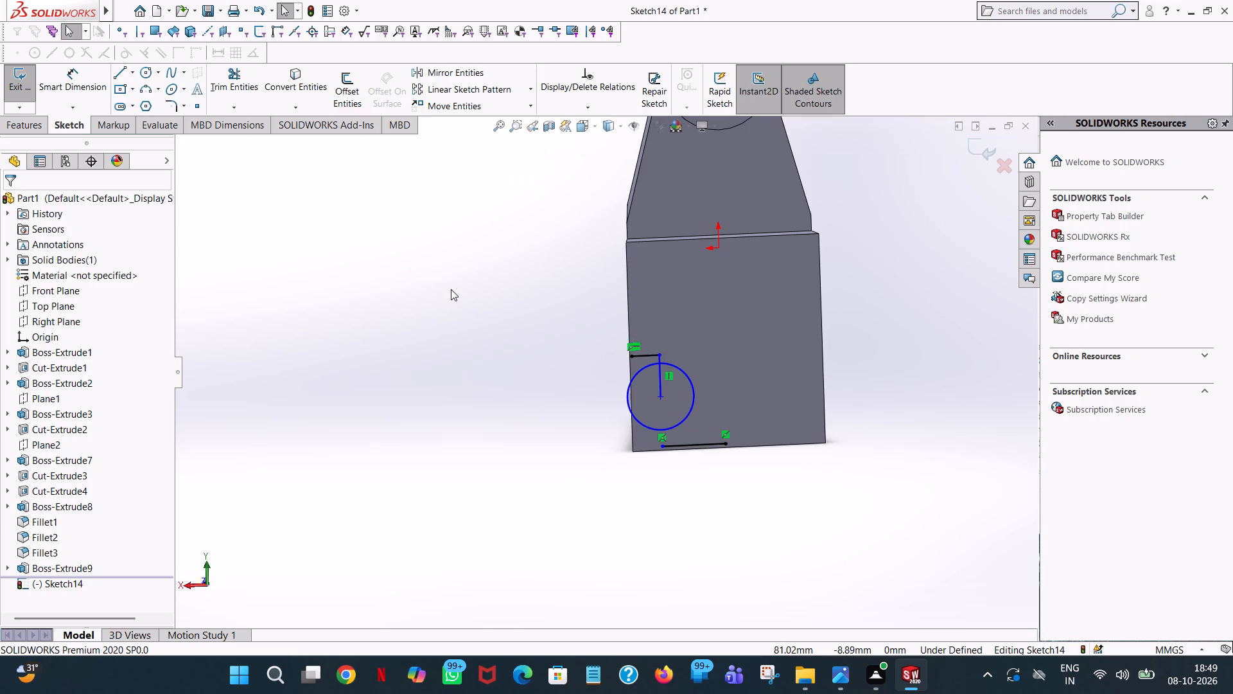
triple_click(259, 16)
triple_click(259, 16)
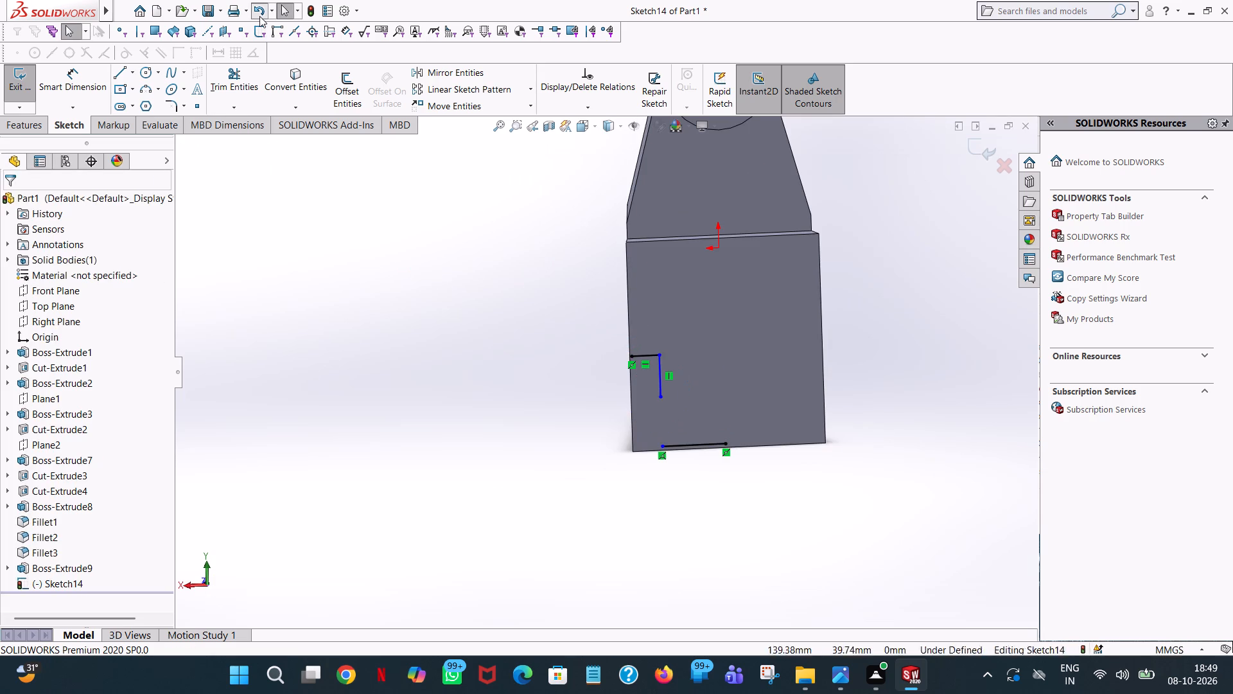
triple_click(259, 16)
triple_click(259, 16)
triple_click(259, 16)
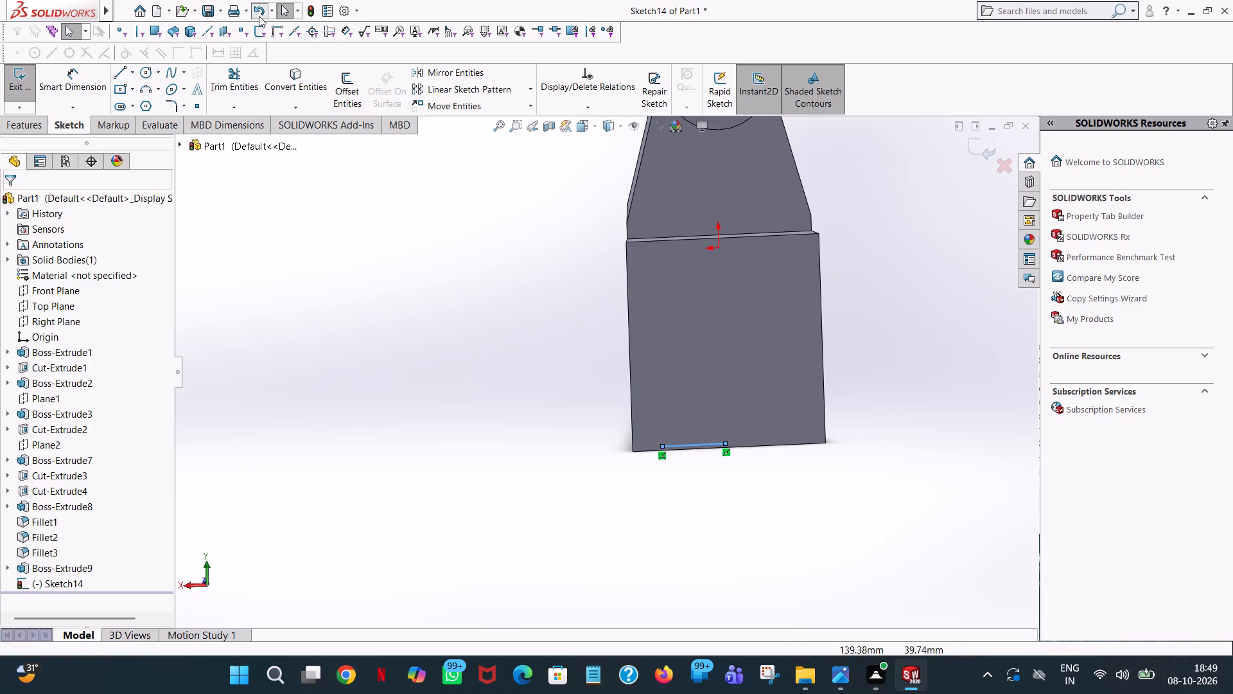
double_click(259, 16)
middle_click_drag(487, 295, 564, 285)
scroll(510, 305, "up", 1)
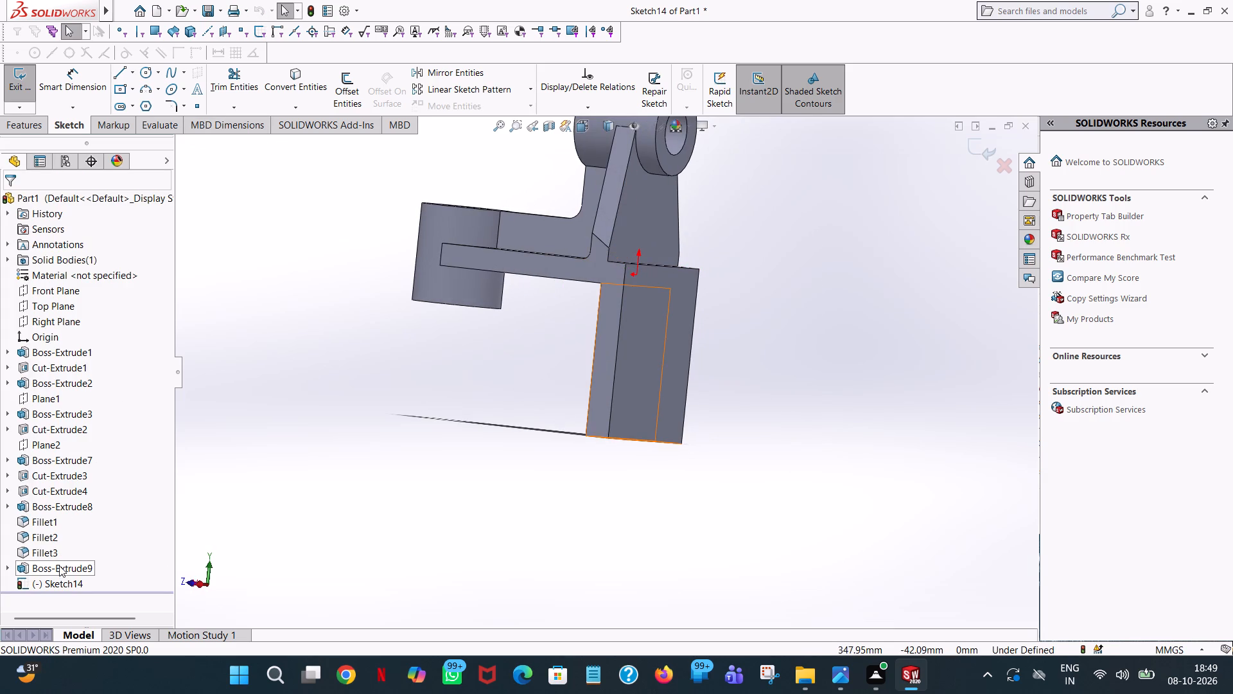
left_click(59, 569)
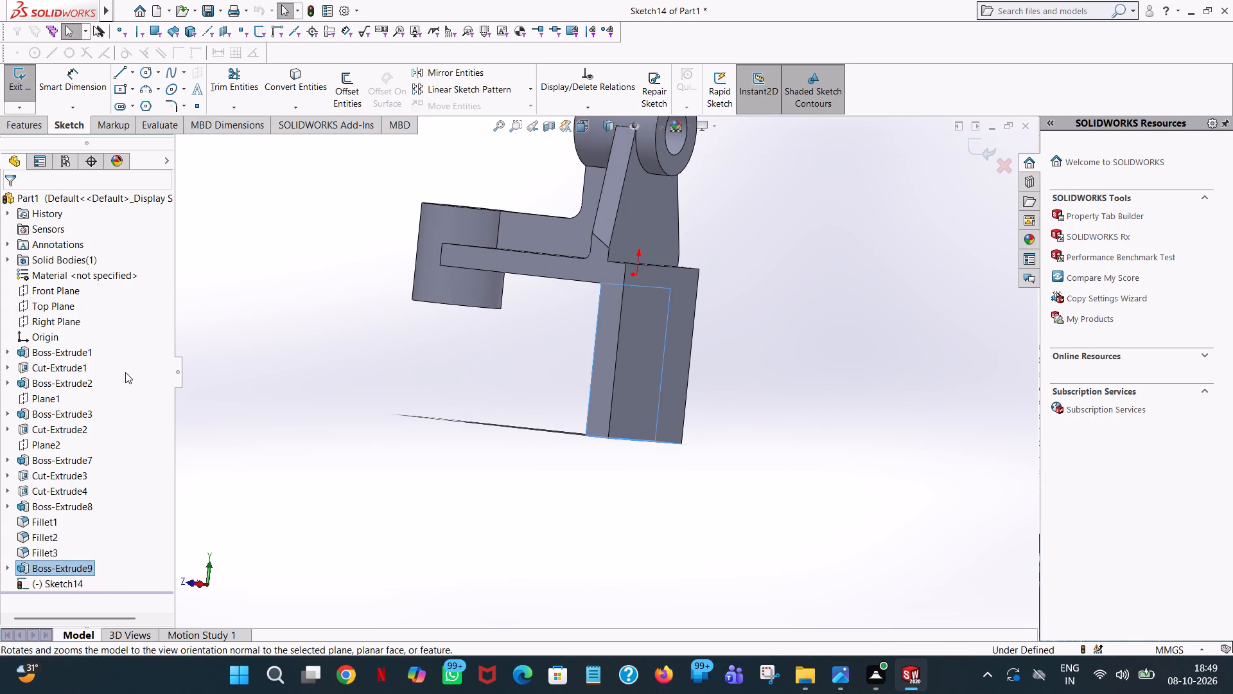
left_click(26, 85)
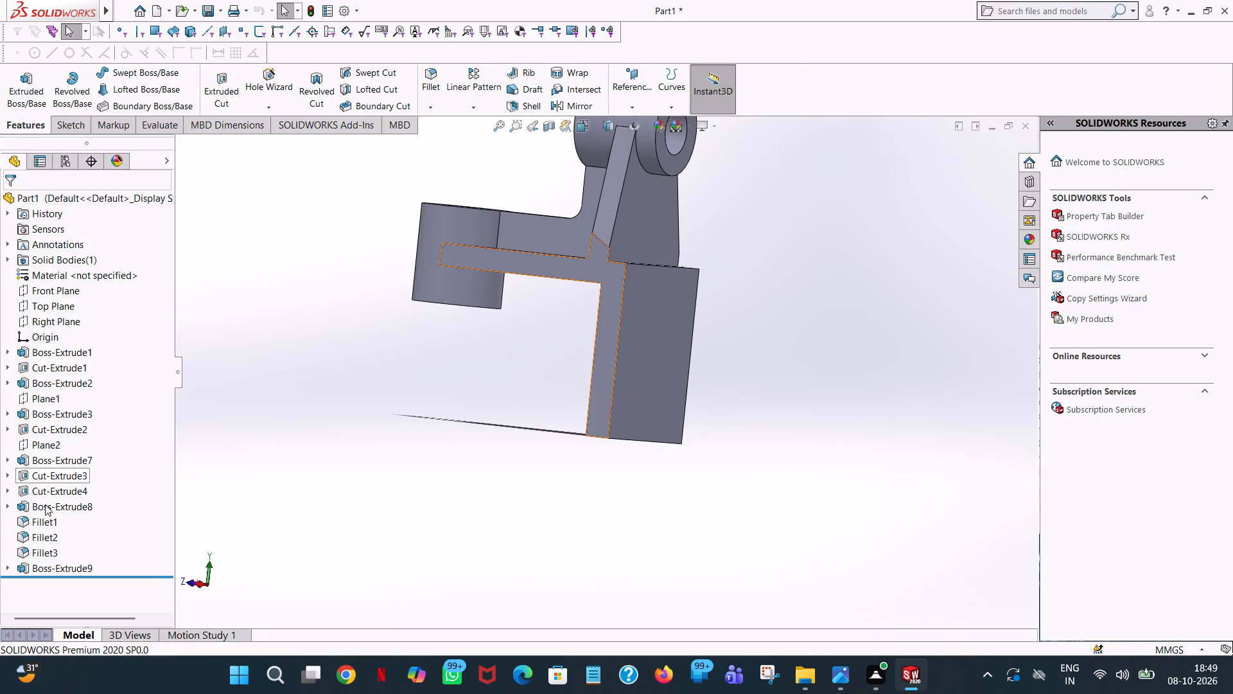
Open the profile sketch of the 55 mm plate for editing and view it face-on.
left_click(25, 571)
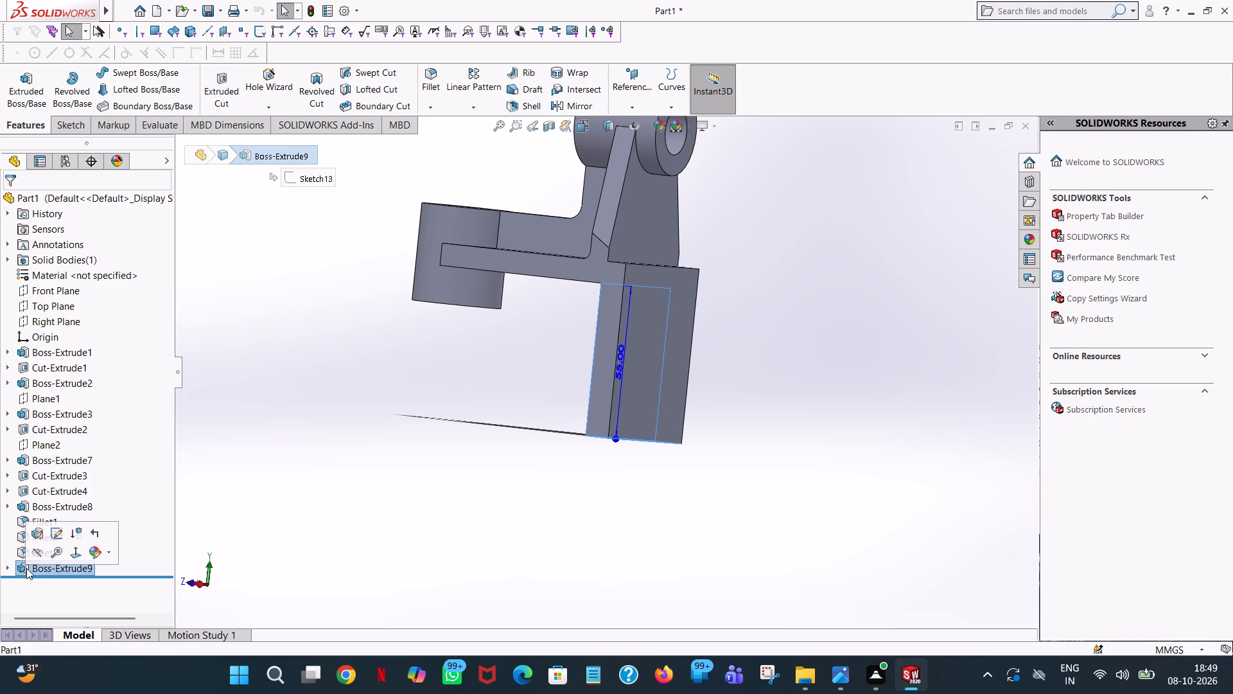
left_click(54, 533)
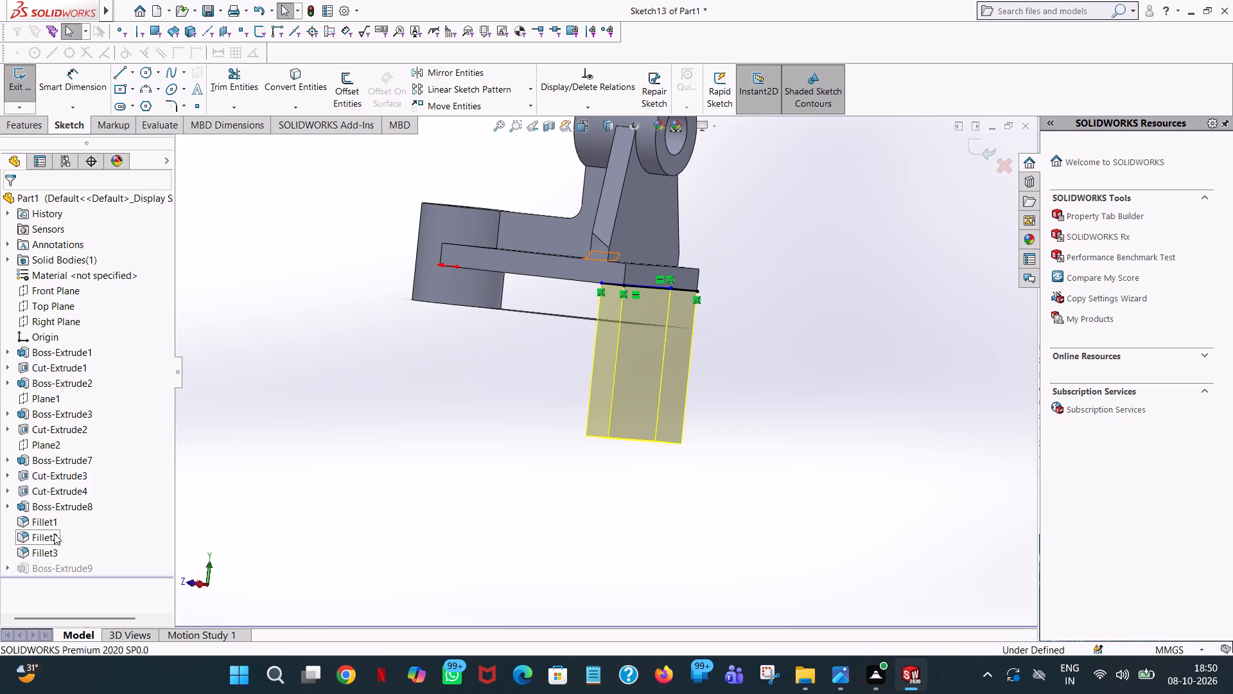
middle_click_drag(721, 270, 750, 48)
scroll(721, 270, "up", 1)
scroll(725, 242, "down", 6)
middle_click_drag(755, 163, 764, 118)
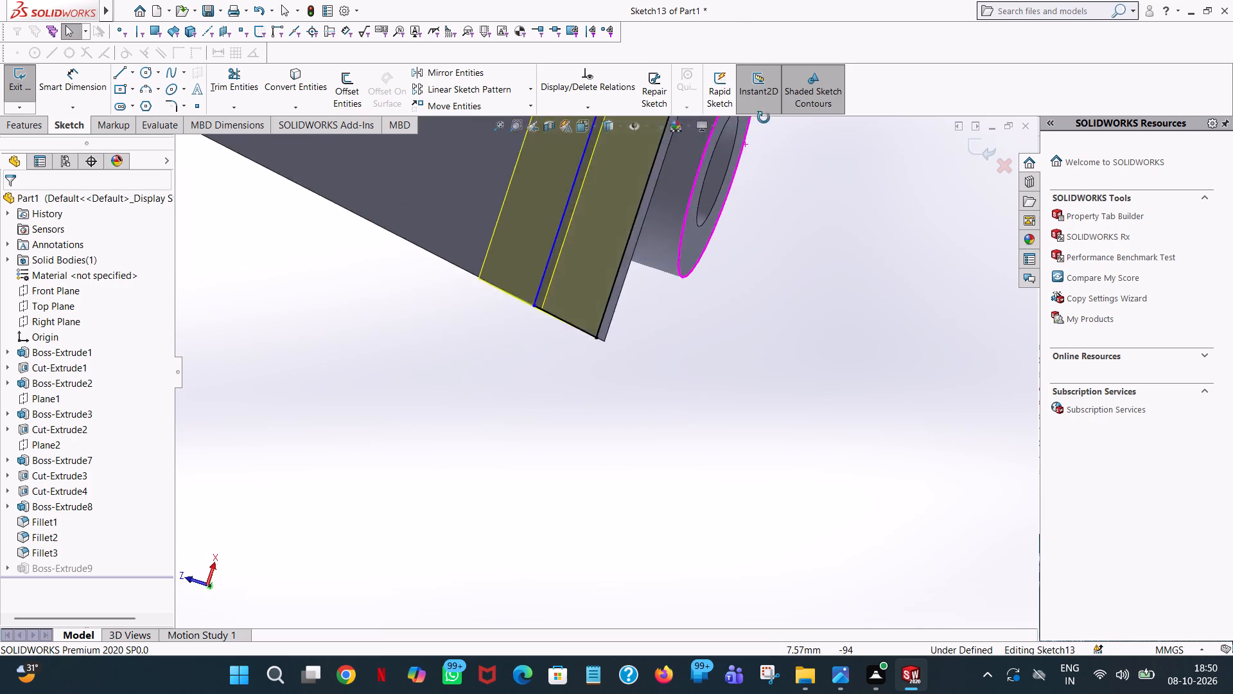
middle_click_drag(764, 118, 777, 223)
scroll(771, 251, "down", 1)
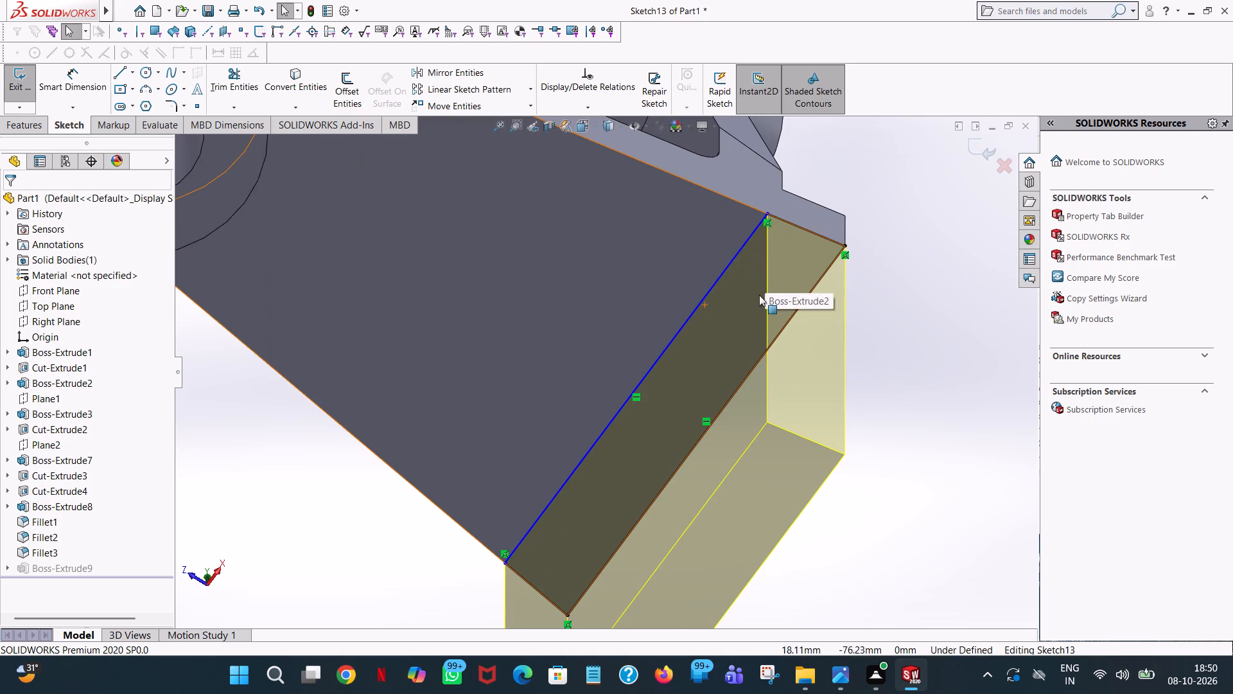
key("space")
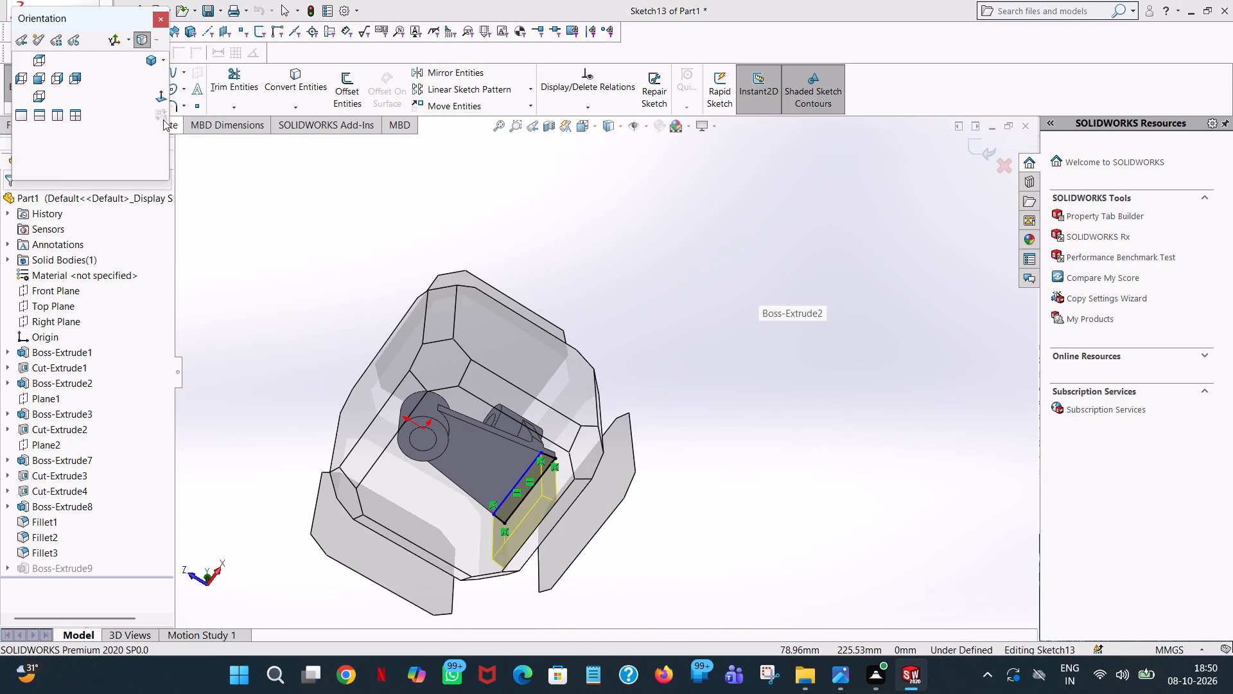
left_click(163, 95)
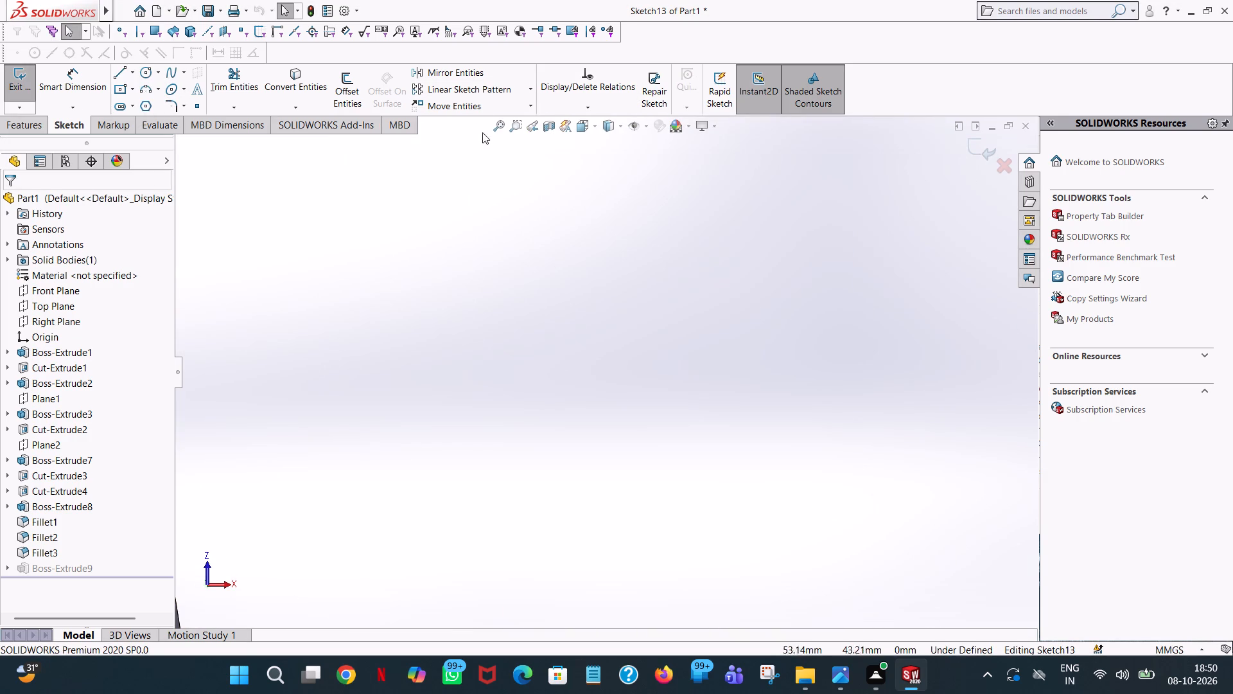
left_click(497, 134)
scroll(643, 550, "down", 5)
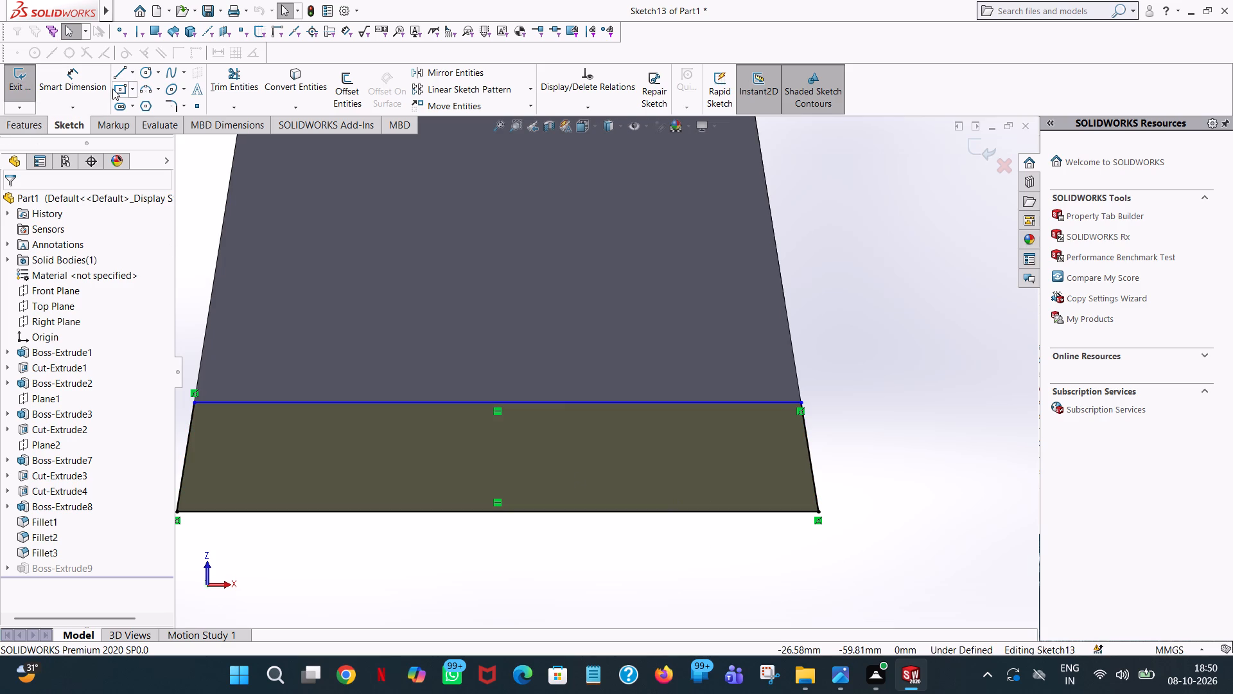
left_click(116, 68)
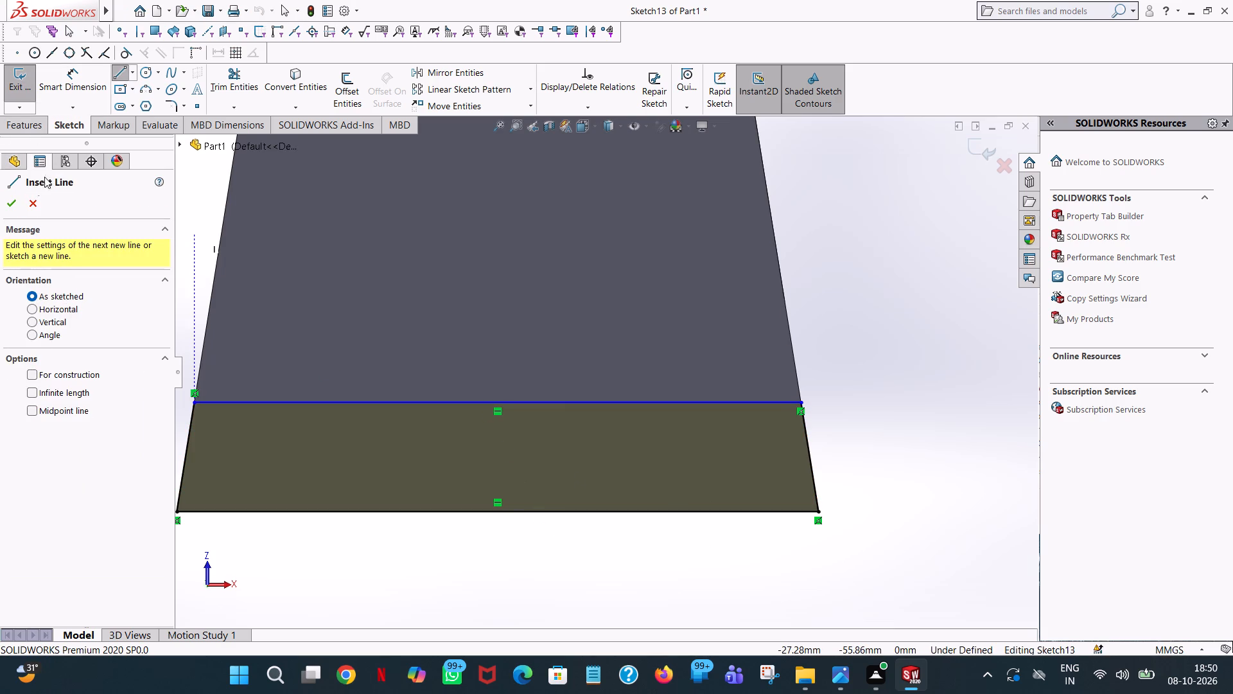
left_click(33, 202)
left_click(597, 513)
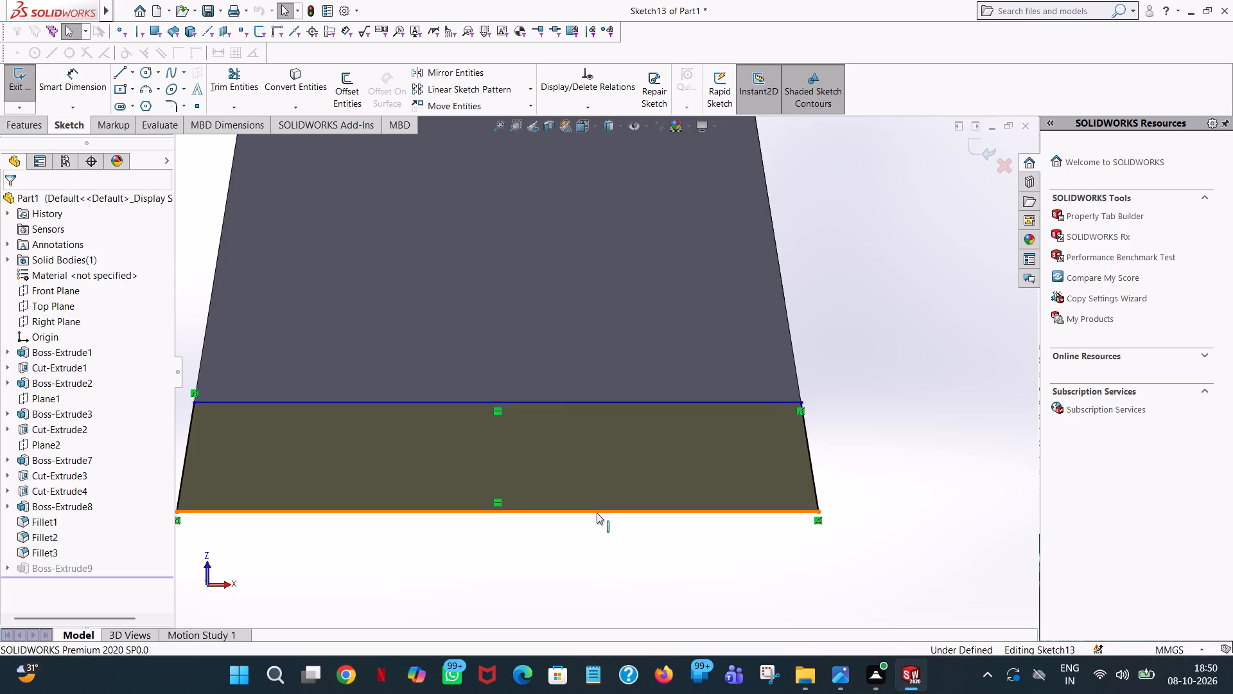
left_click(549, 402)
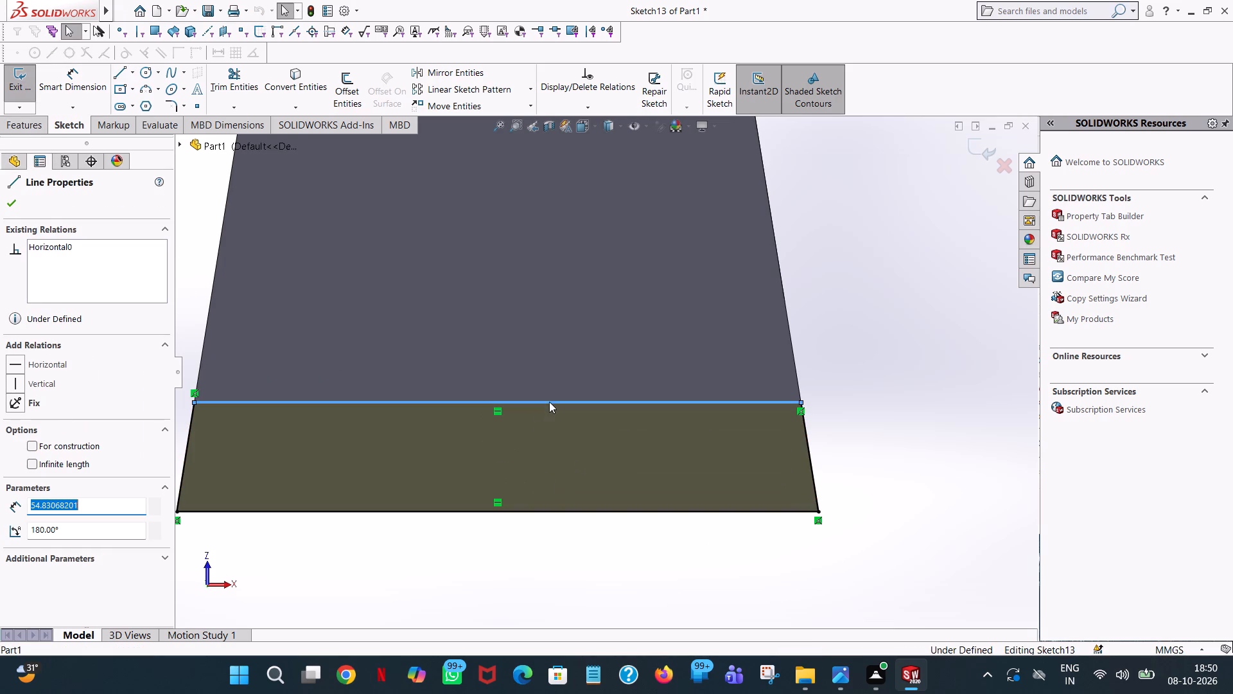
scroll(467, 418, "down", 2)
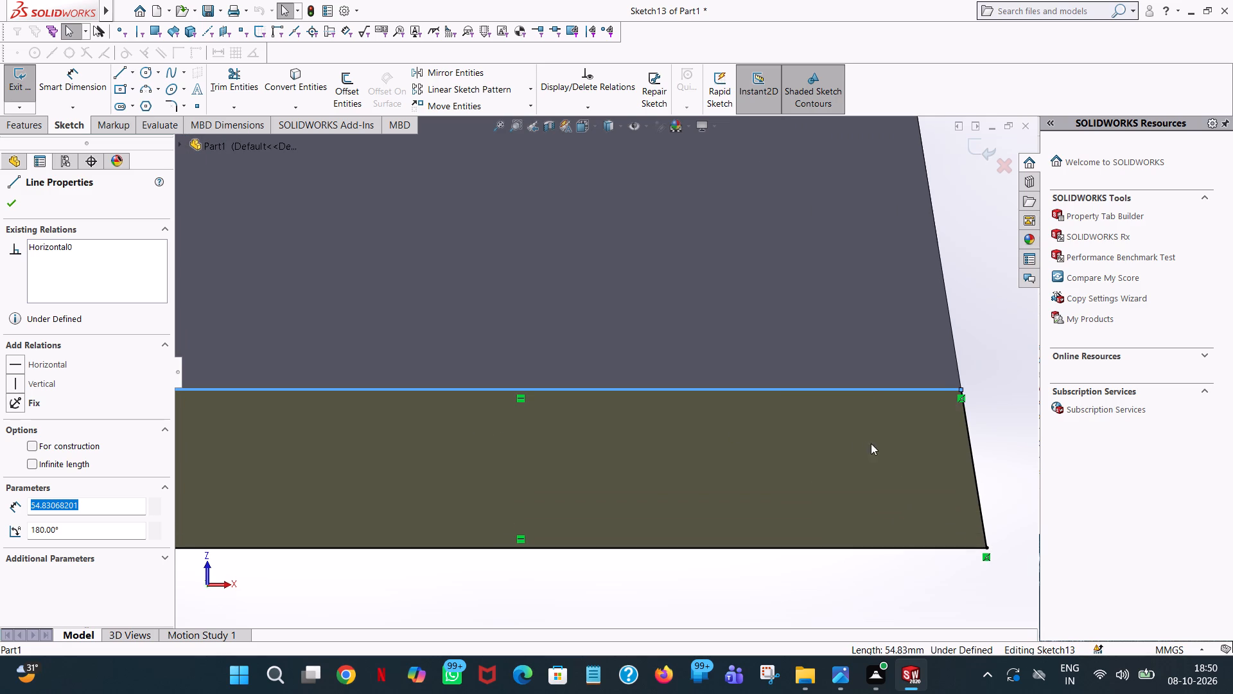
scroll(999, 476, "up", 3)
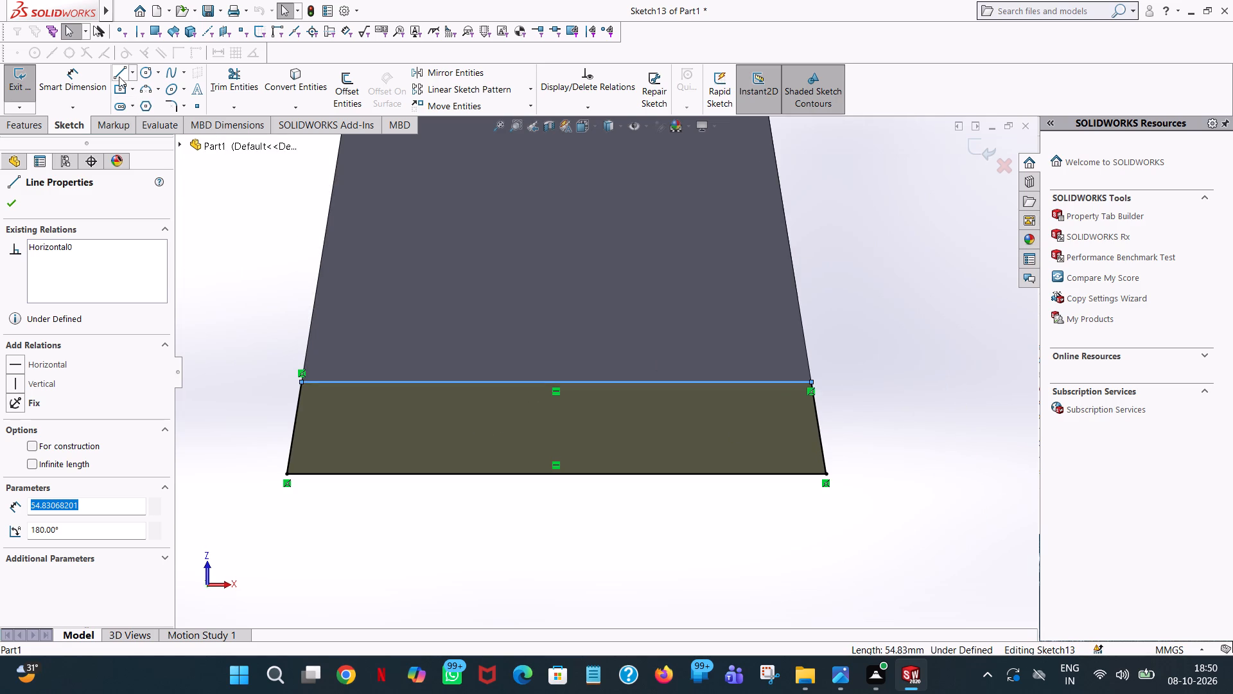
Sketch a 10 mm vertical line in +Z from the lower +X corner of the plate profile.
left_click(119, 76)
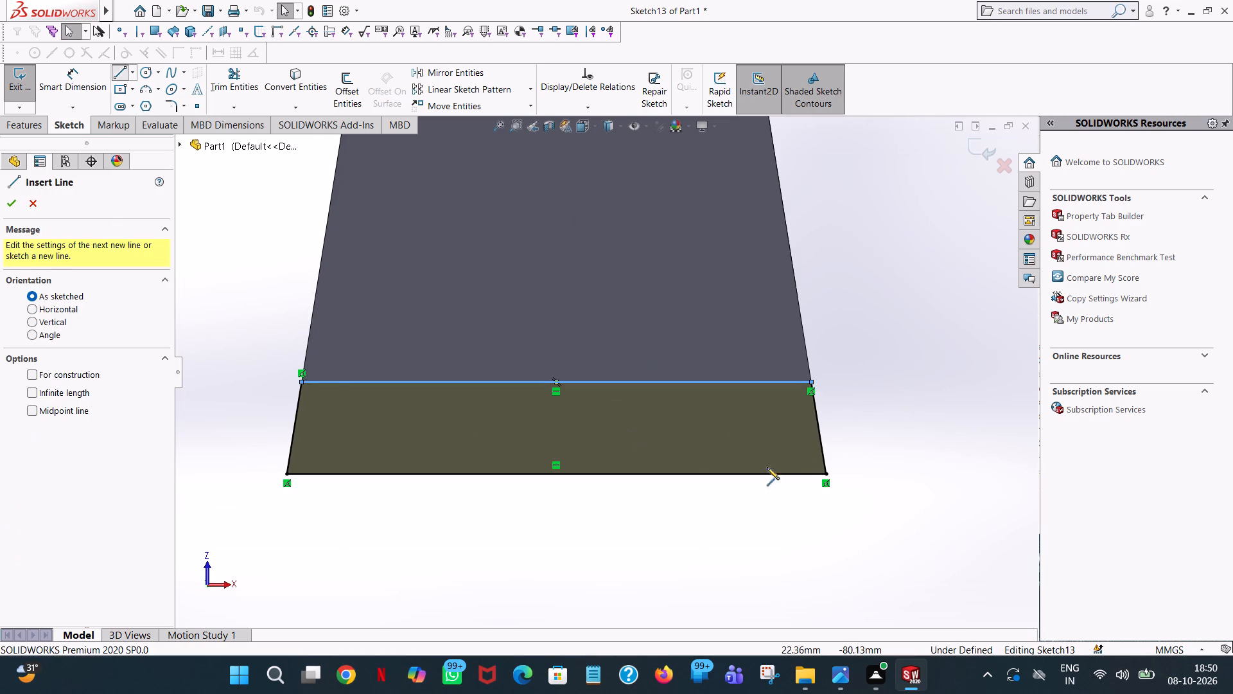
left_click(829, 474)
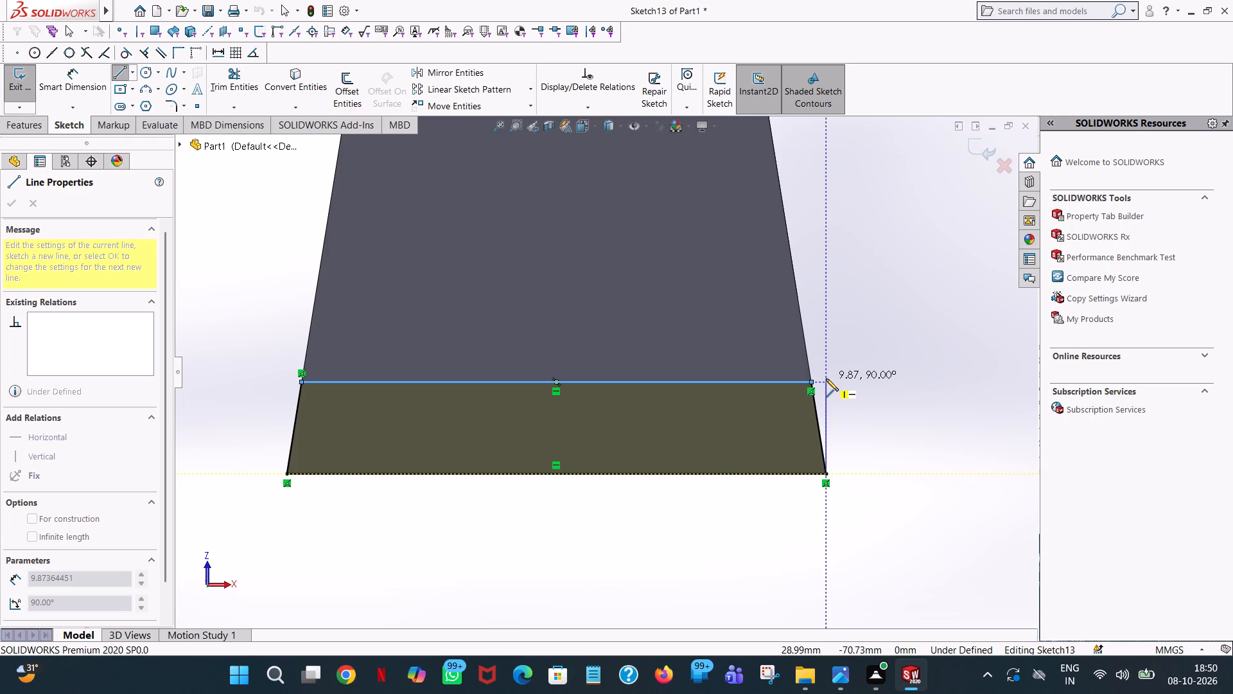
scroll(827, 380, "down", 4)
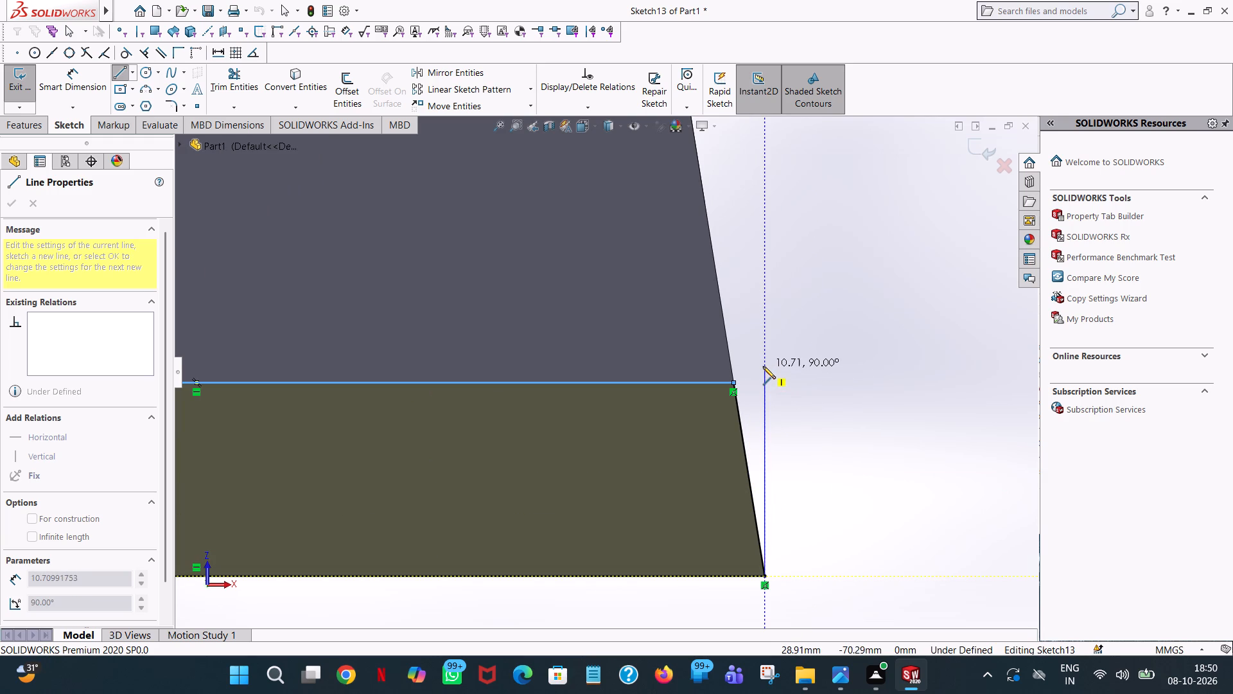
left_click(763, 366)
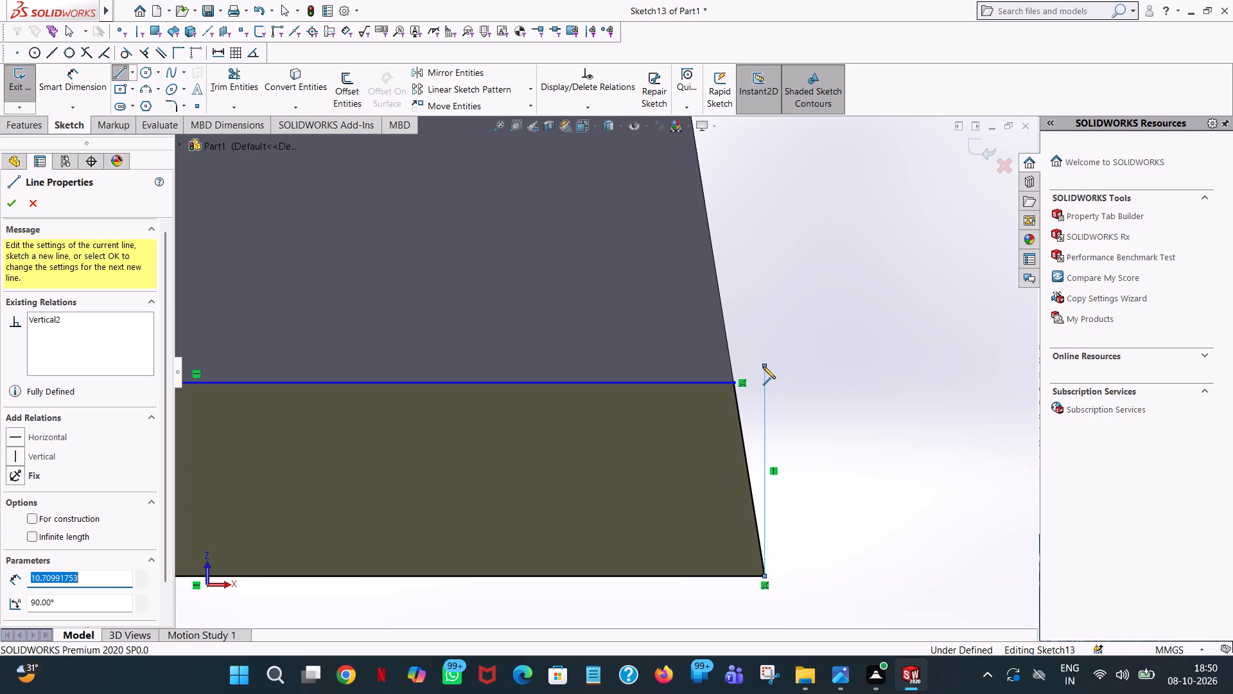
type("10")
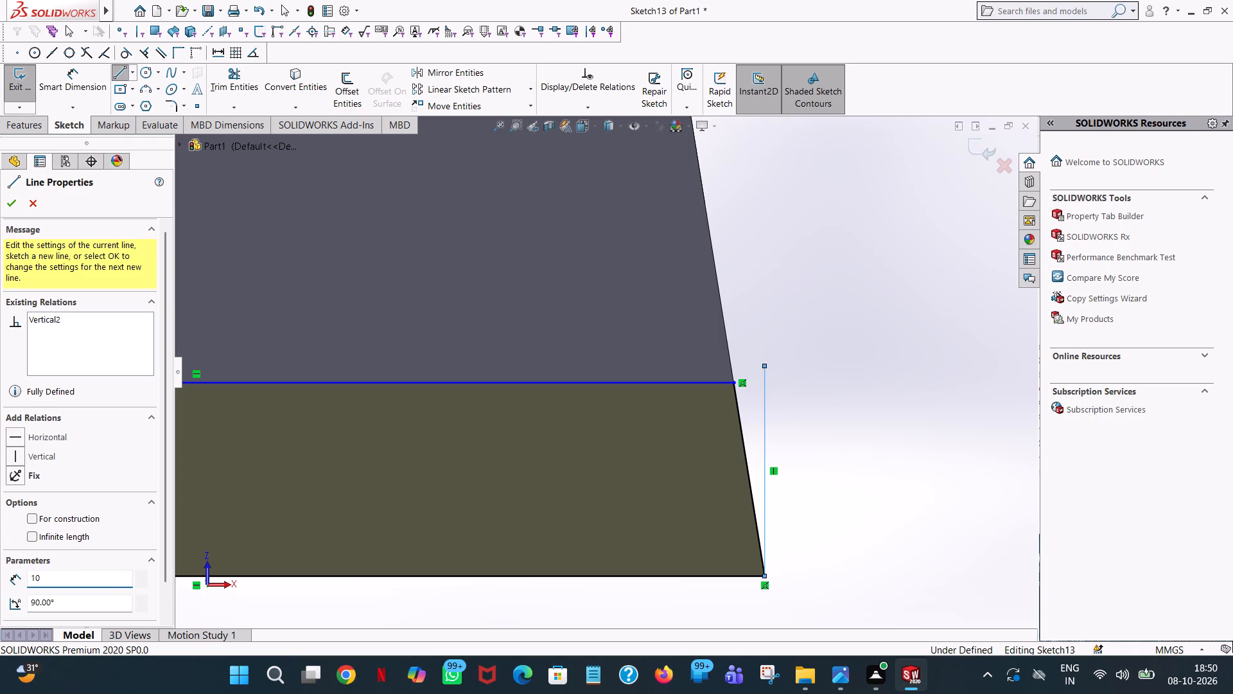
key("Return")
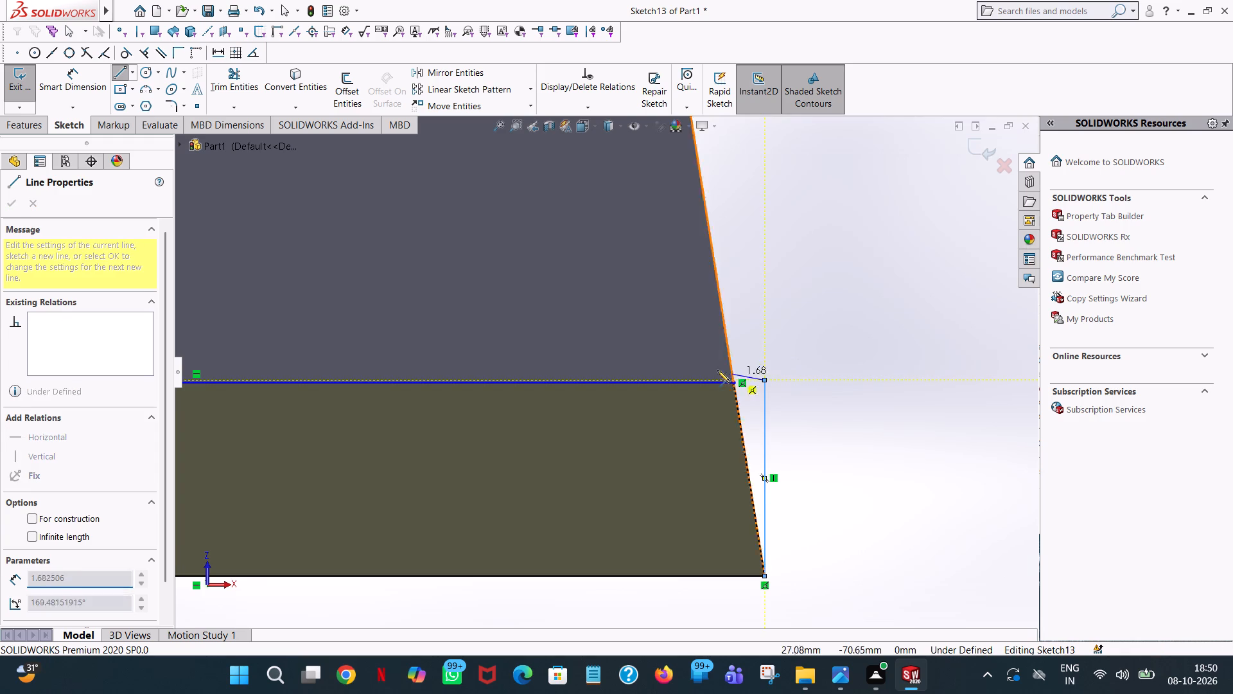
Continue with a 58 mm horizontal line toward −X, then close it vertically down to the profile's lower −X corner.
scroll(714, 368, "down", 6)
scroll(714, 368, "up", 14)
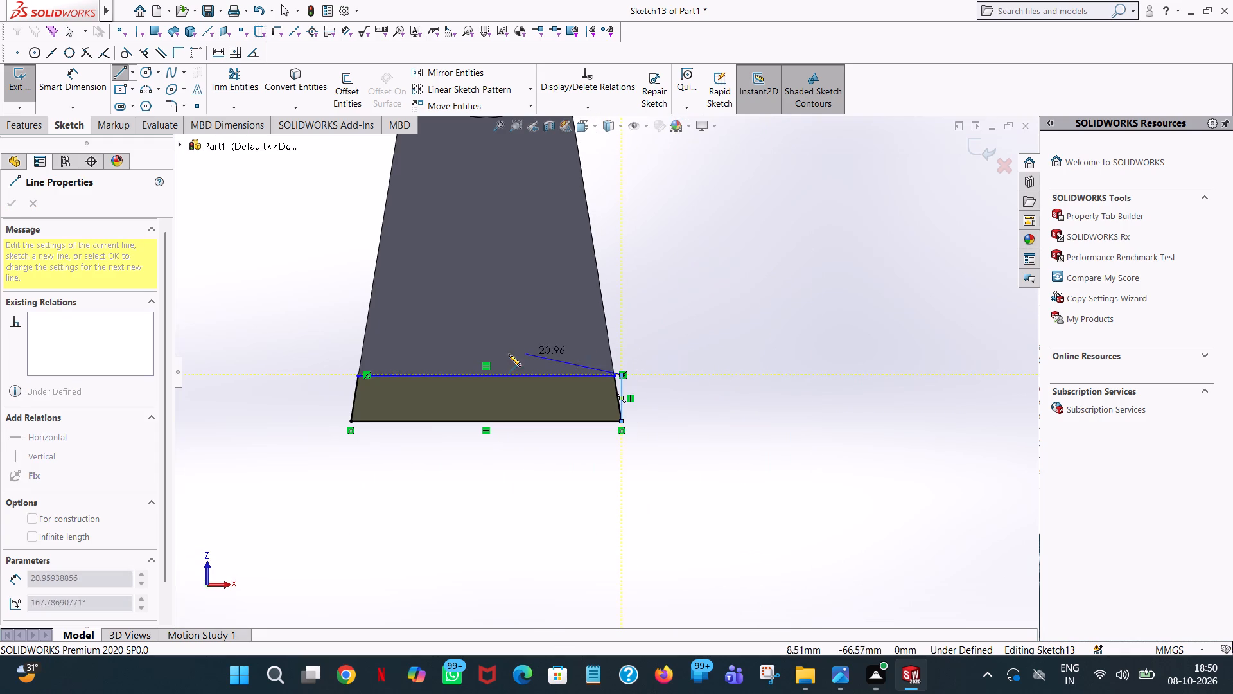
scroll(363, 362, "down", 7)
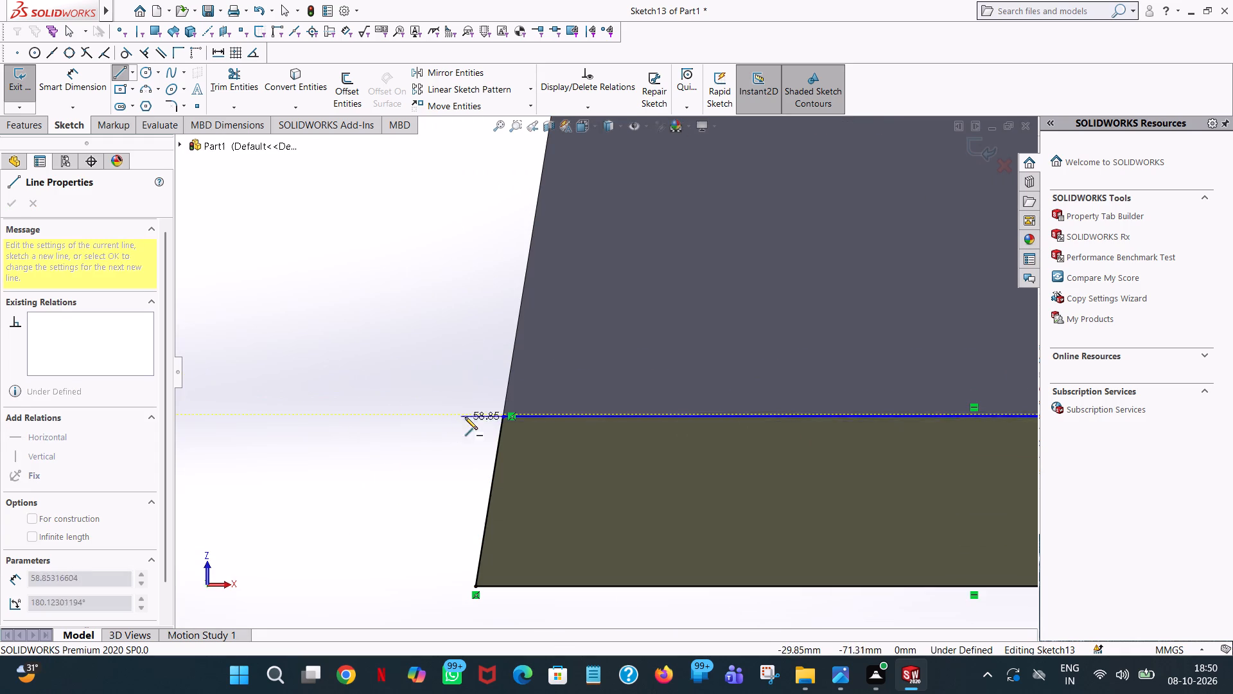
left_click(469, 413)
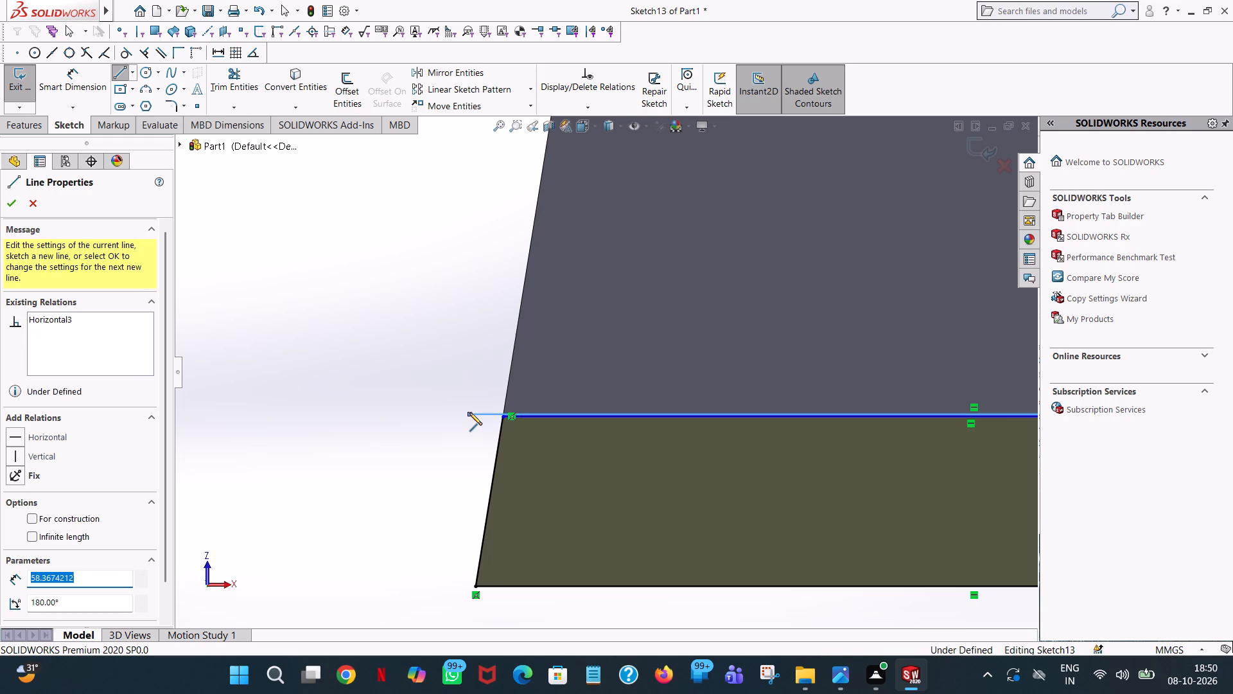
type("58")
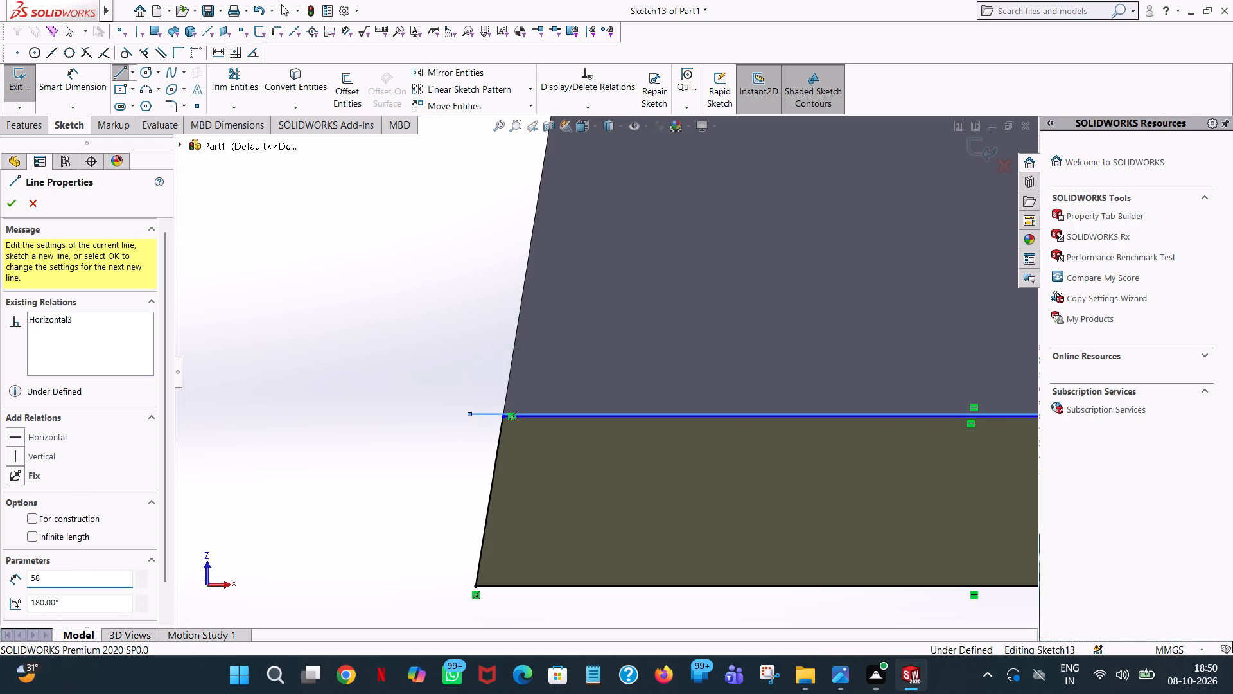
key("Return")
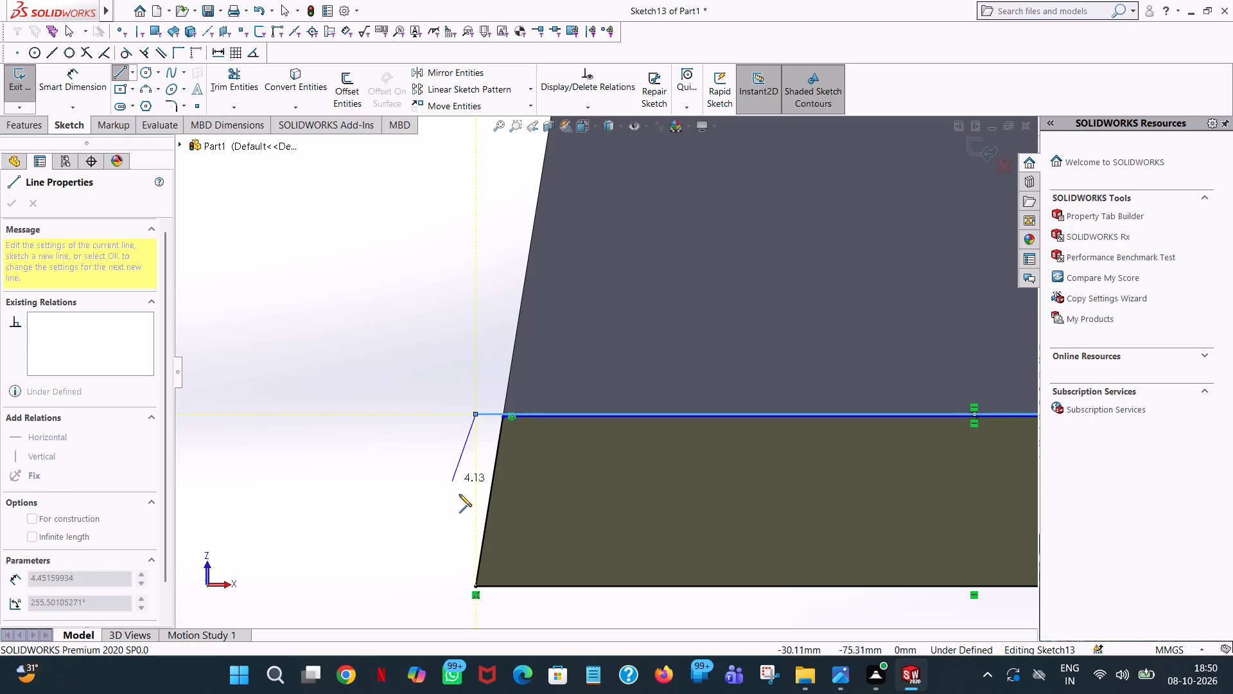
left_click(476, 587)
right_click(476, 587)
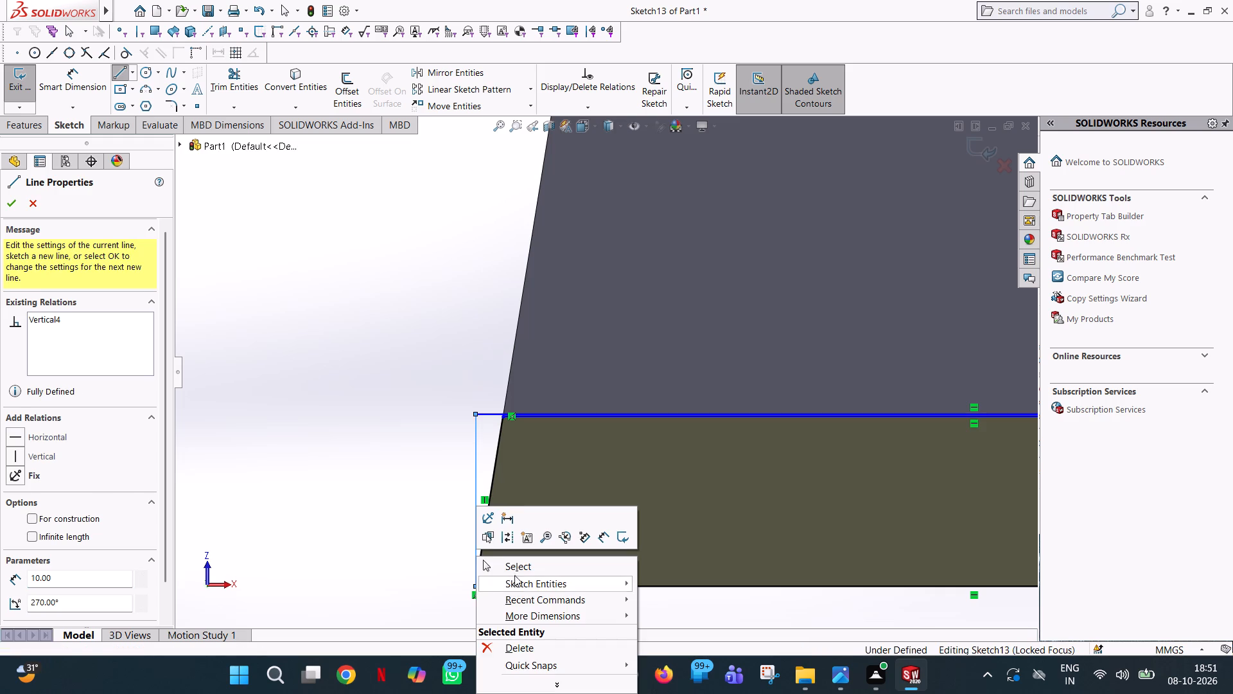
left_click(521, 568)
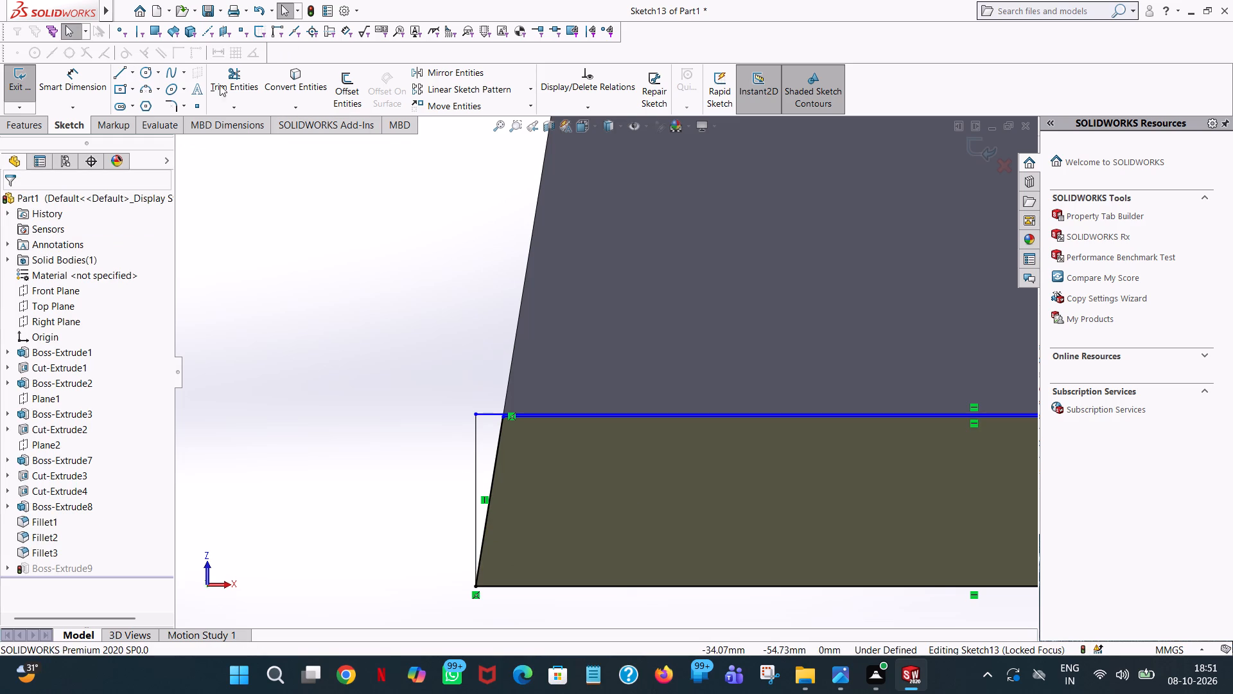
Trim away the profile's old upper horizontal line and its slanted +X side line.
left_click(231, 84)
scroll(673, 452, "down", 4)
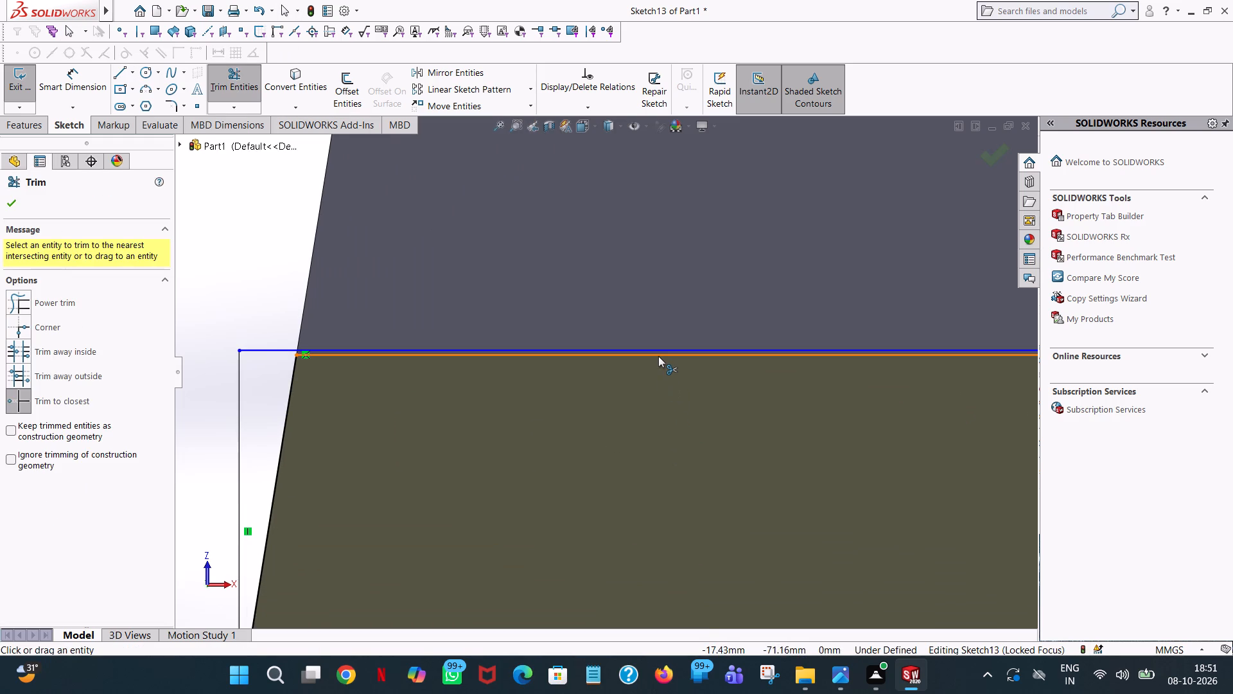
left_click(658, 356)
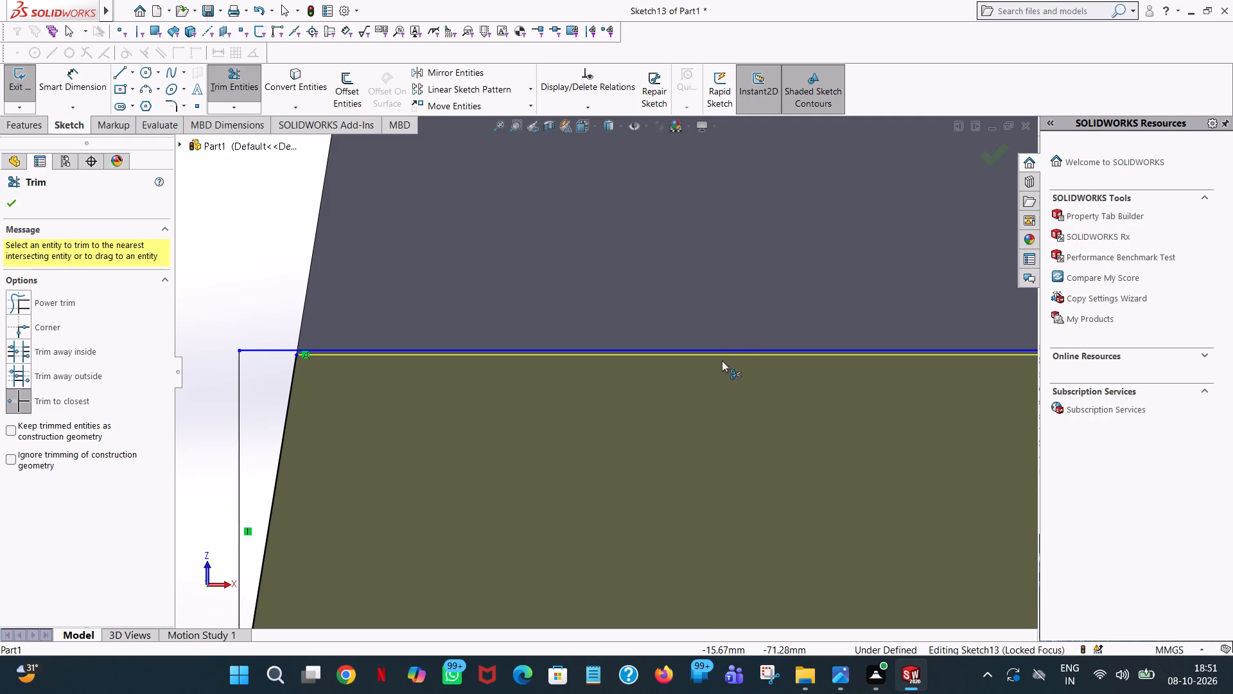
left_click(724, 355)
scroll(832, 385, "up", 8)
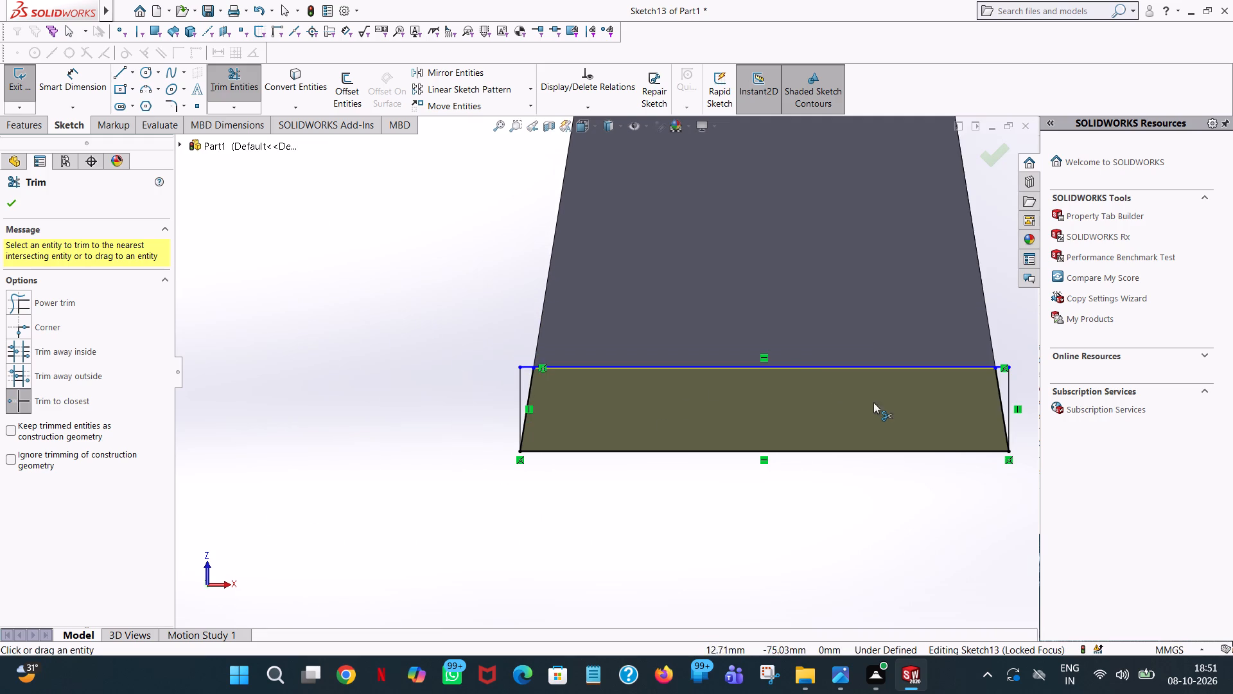
scroll(971, 398, "down", 5)
left_click(903, 384)
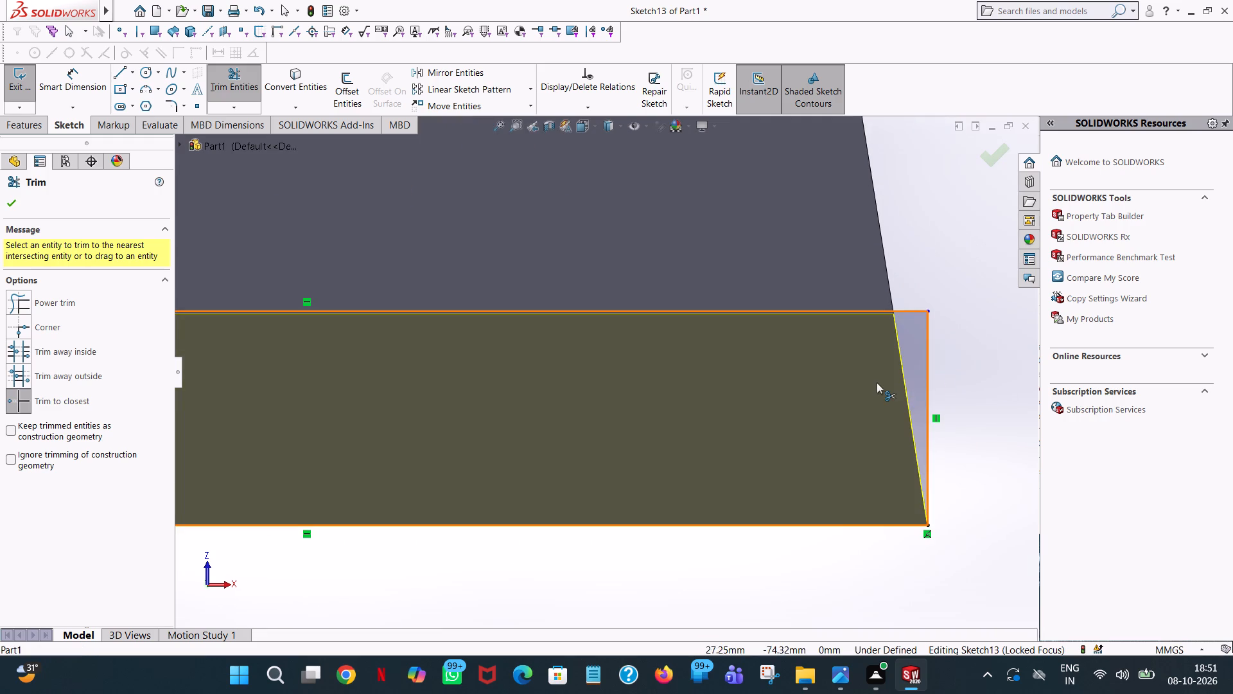
scroll(877, 382, "up", 8)
left_click(5, 202)
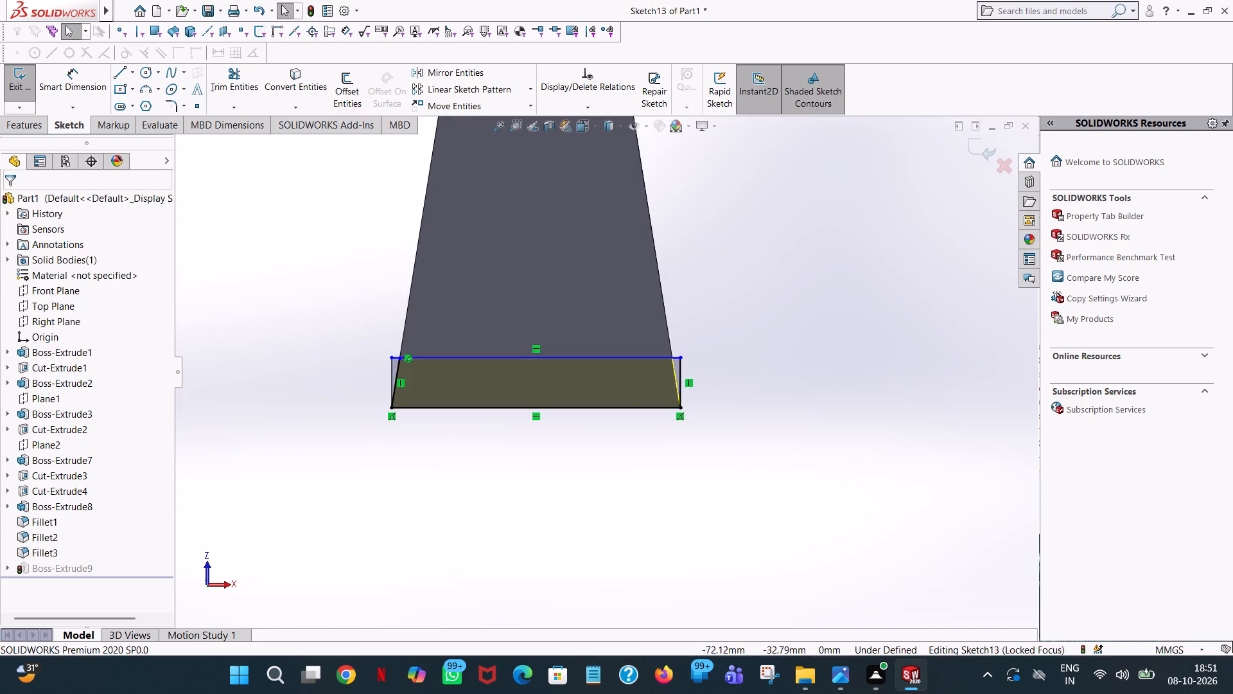
Exit the edited profile sketch and rebuild the plate extrusion anyway.
left_click(33, 121)
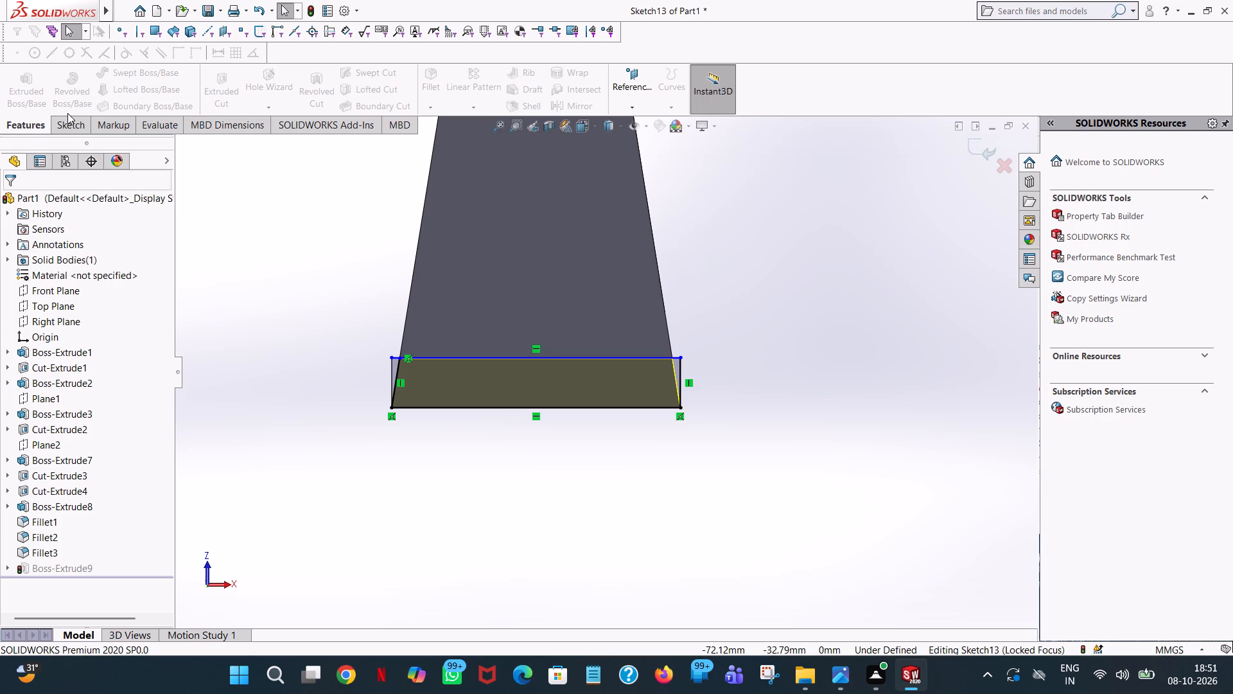
left_click(58, 120)
left_click(24, 84)
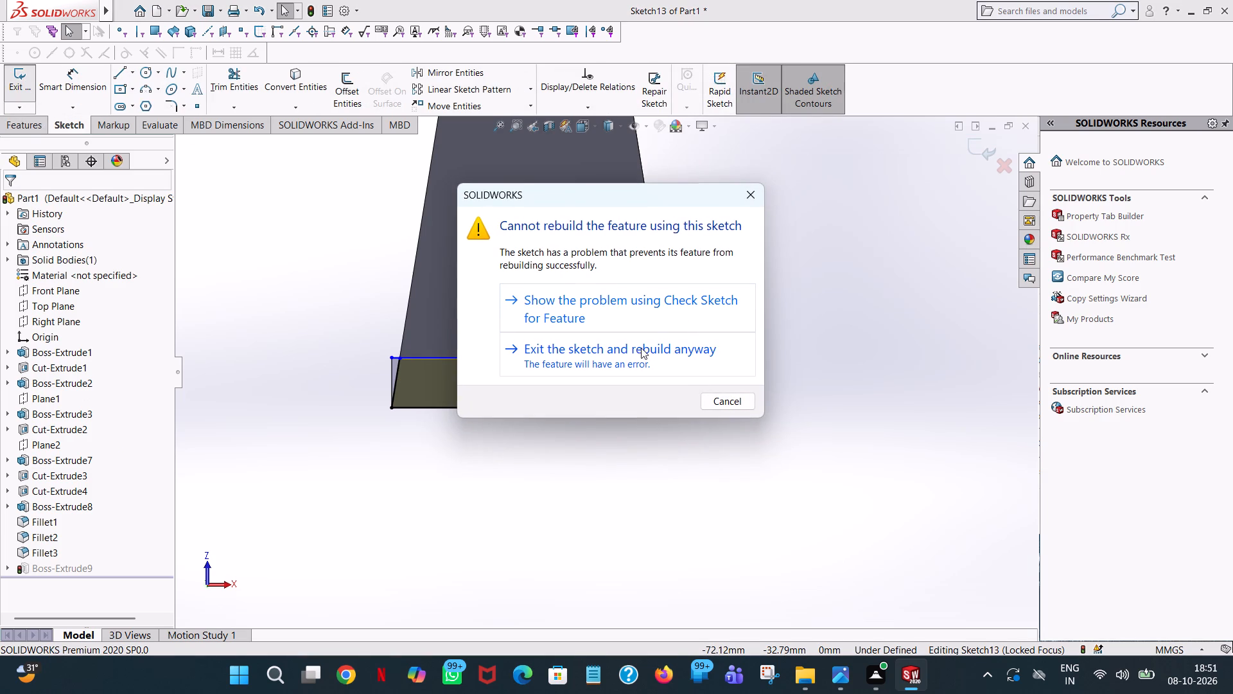
left_click(606, 353)
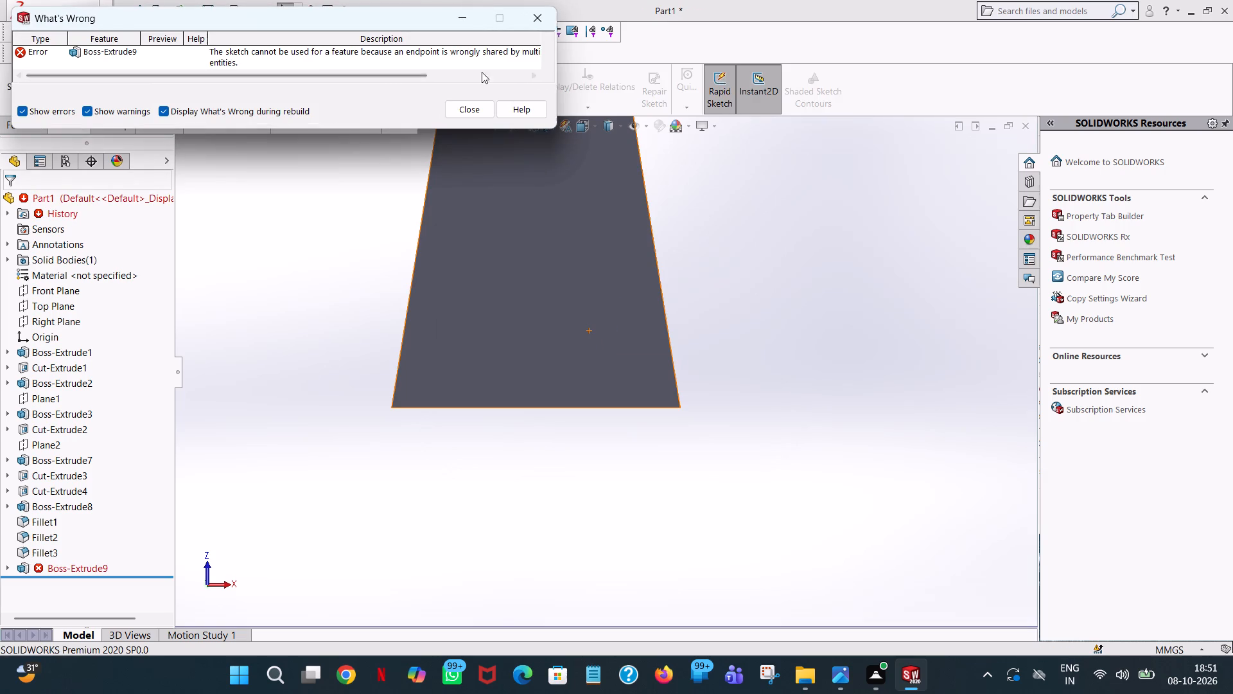
left_click(476, 106)
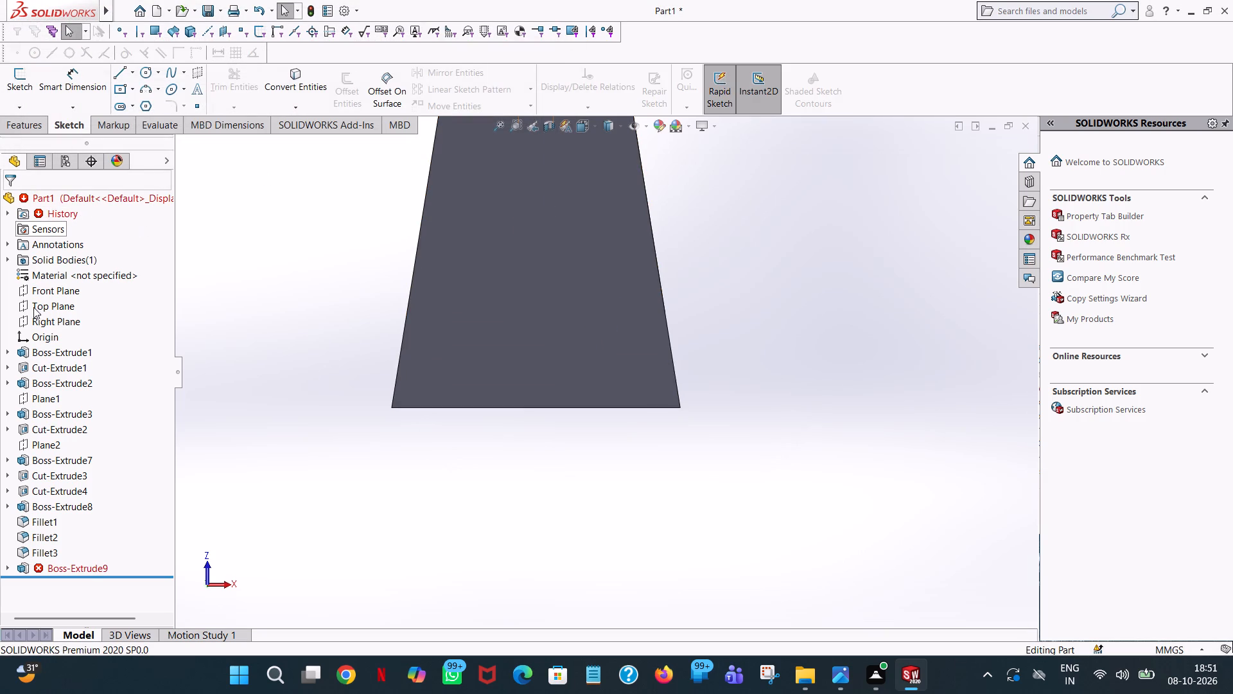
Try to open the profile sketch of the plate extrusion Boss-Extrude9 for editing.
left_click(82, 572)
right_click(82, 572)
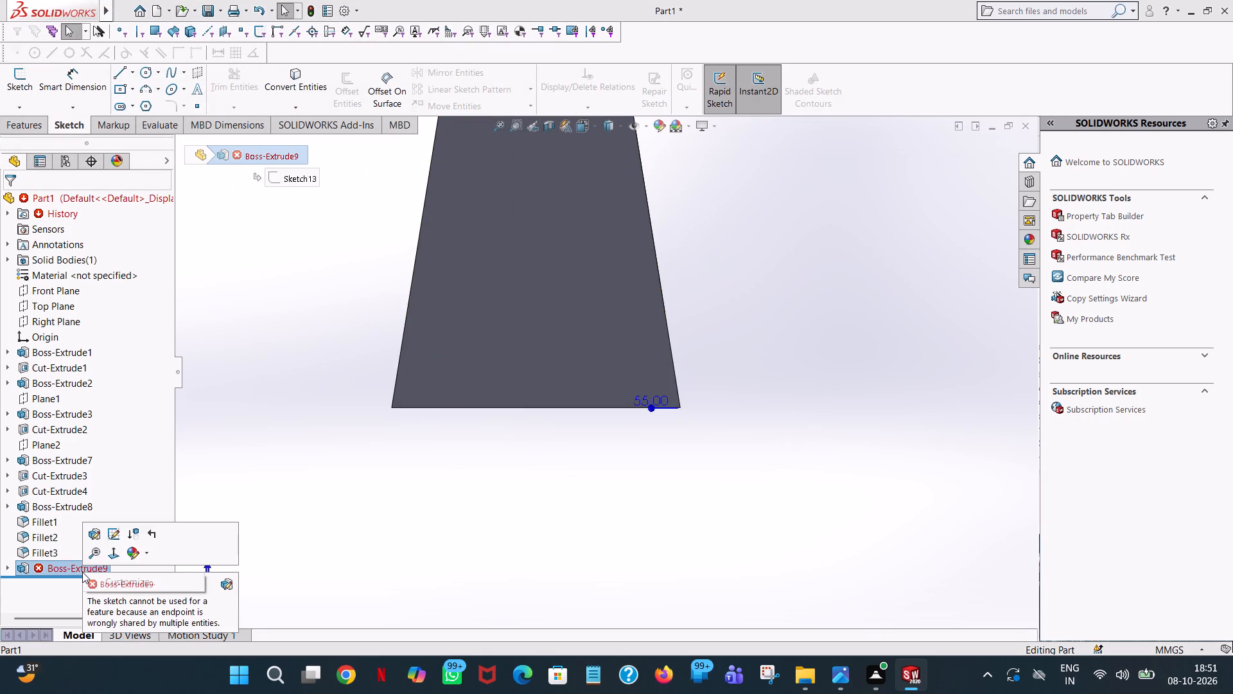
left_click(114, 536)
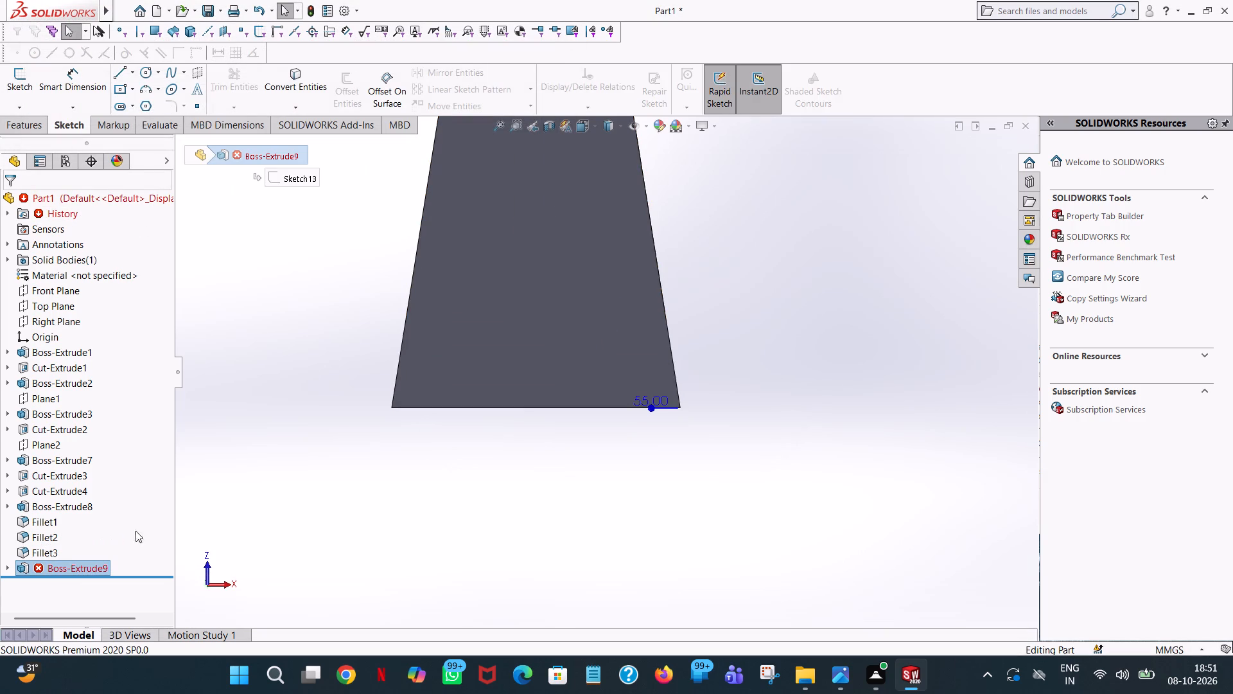
Delete the Fillet3 feature from the model.
right_click(54, 559)
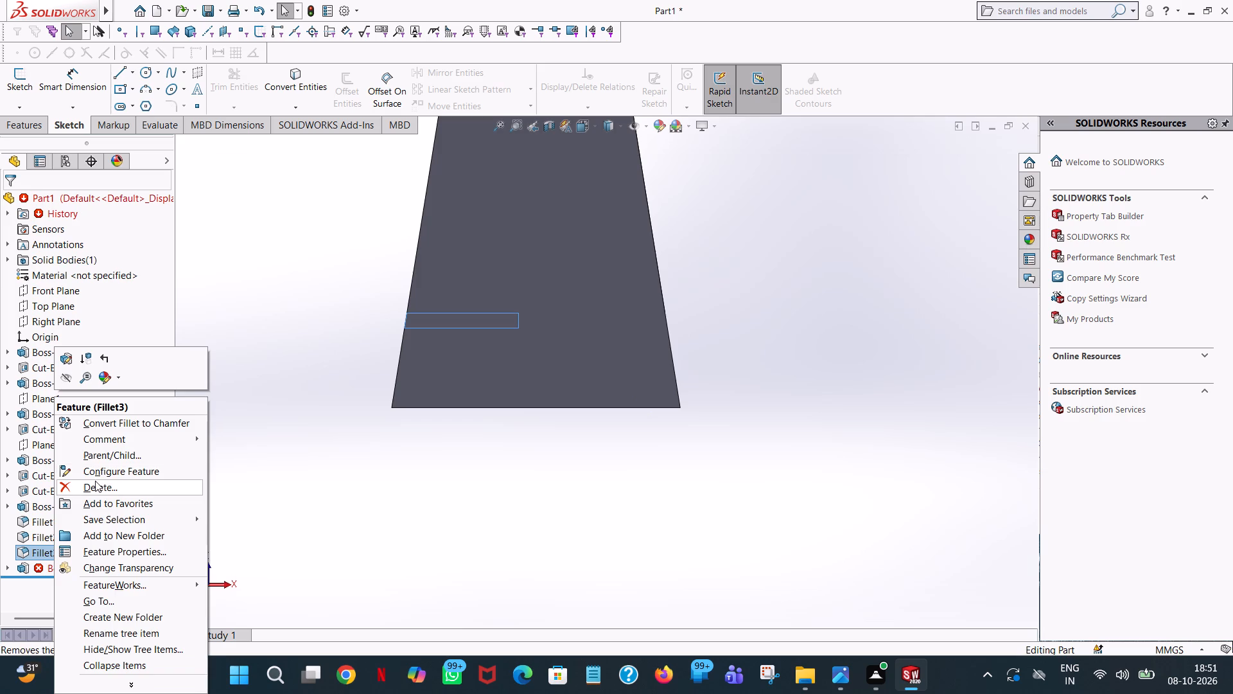
left_click(92, 485)
left_click(720, 250)
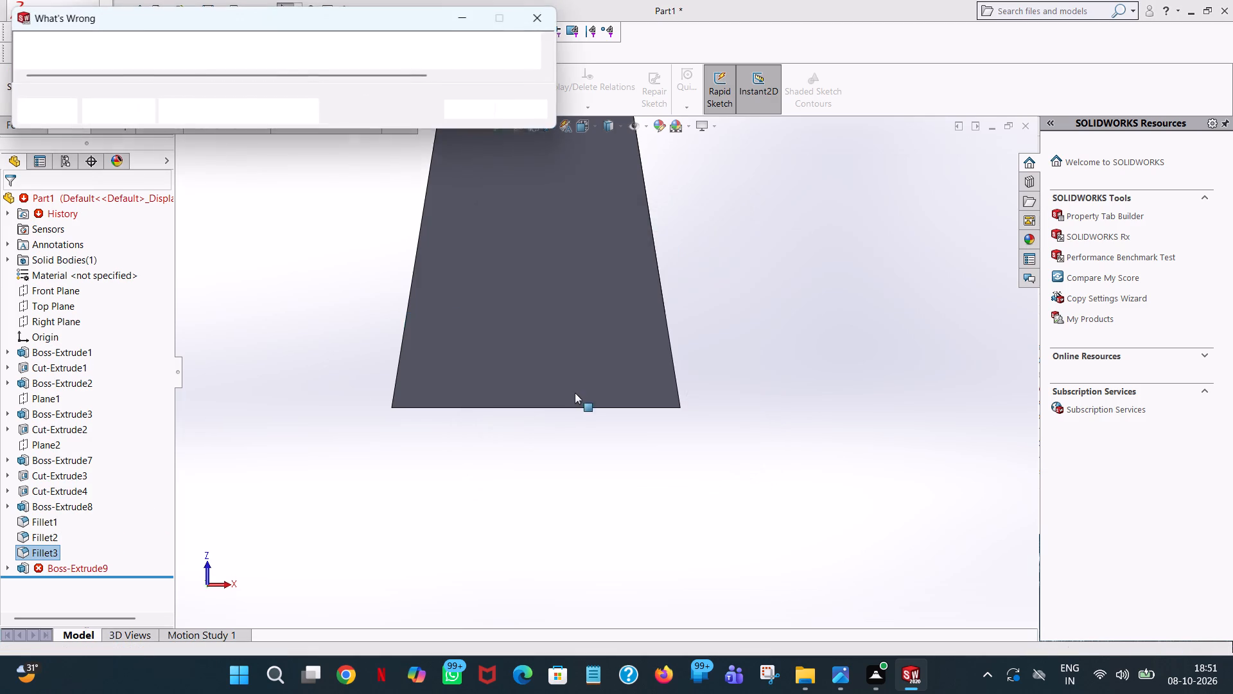
left_click(474, 104)
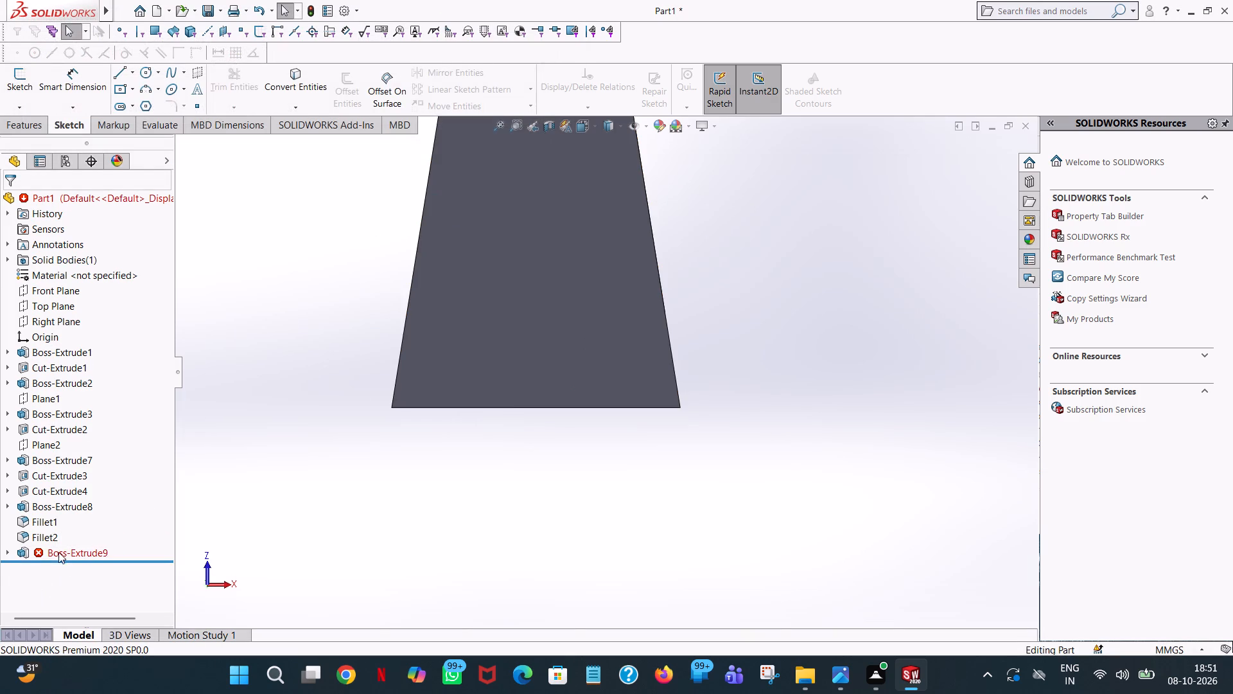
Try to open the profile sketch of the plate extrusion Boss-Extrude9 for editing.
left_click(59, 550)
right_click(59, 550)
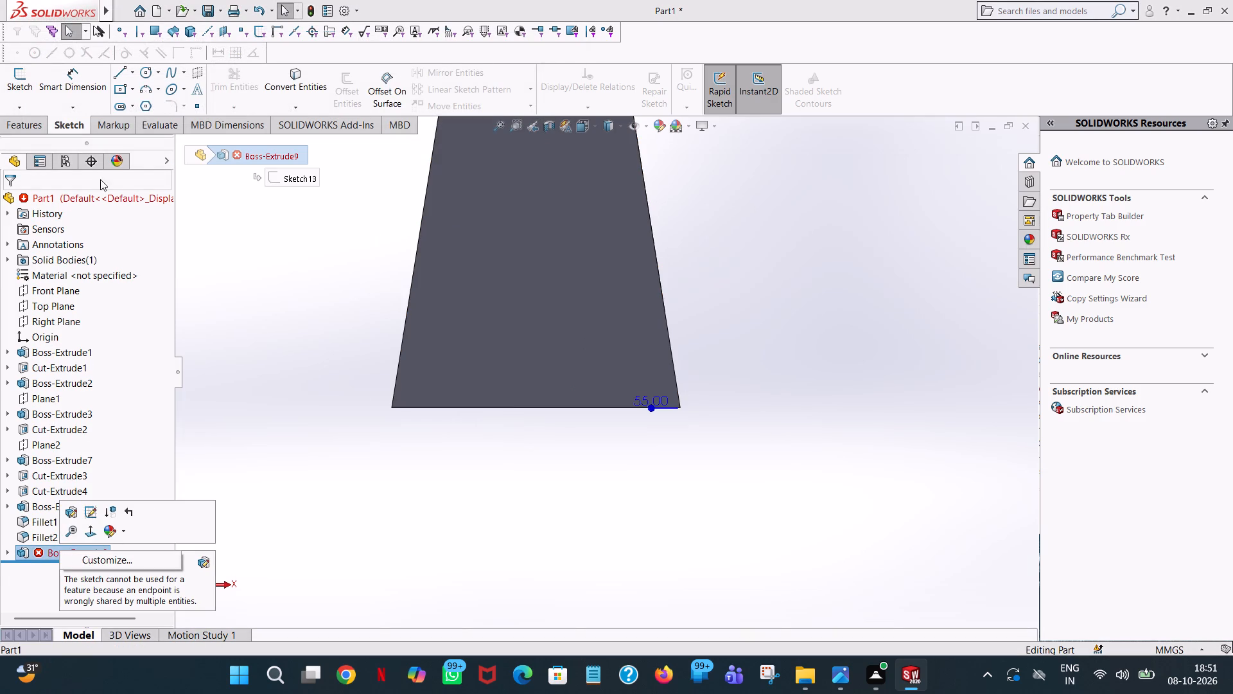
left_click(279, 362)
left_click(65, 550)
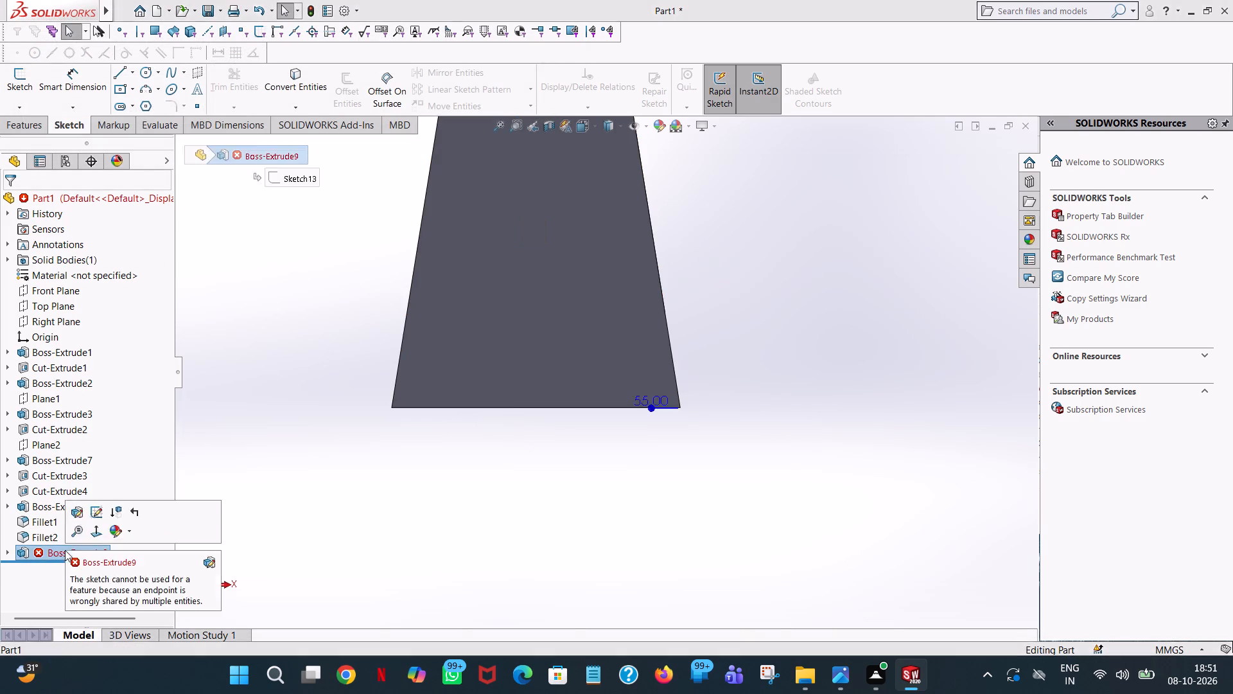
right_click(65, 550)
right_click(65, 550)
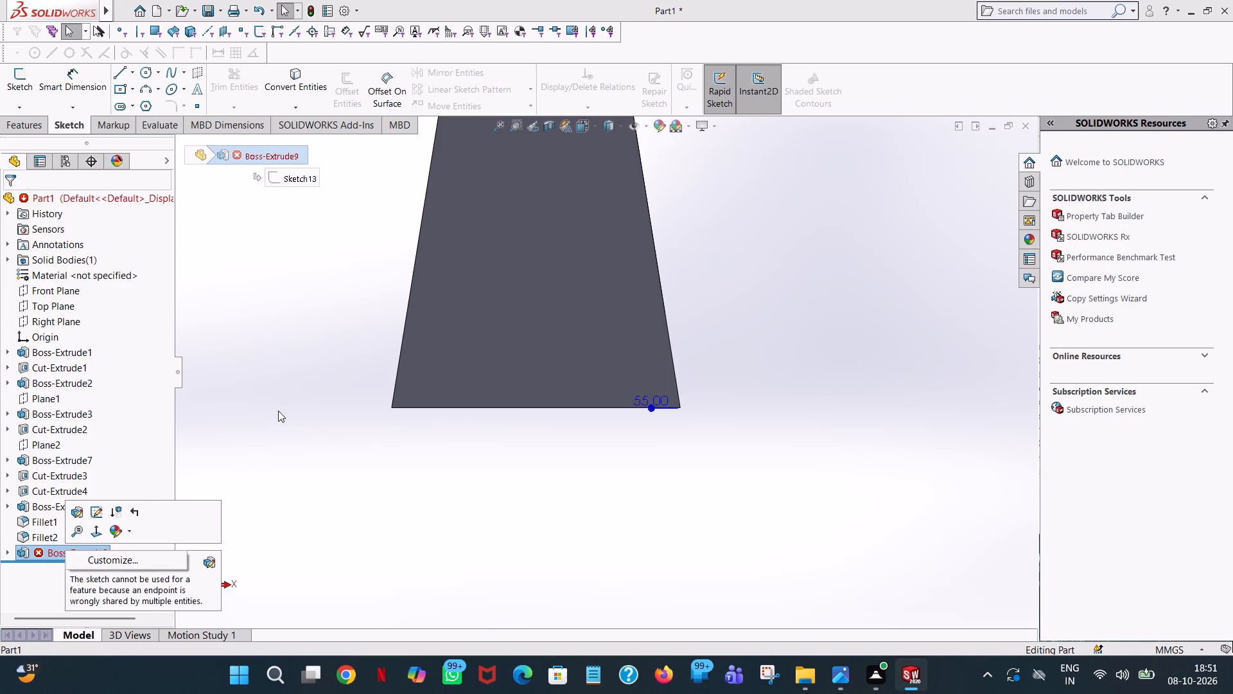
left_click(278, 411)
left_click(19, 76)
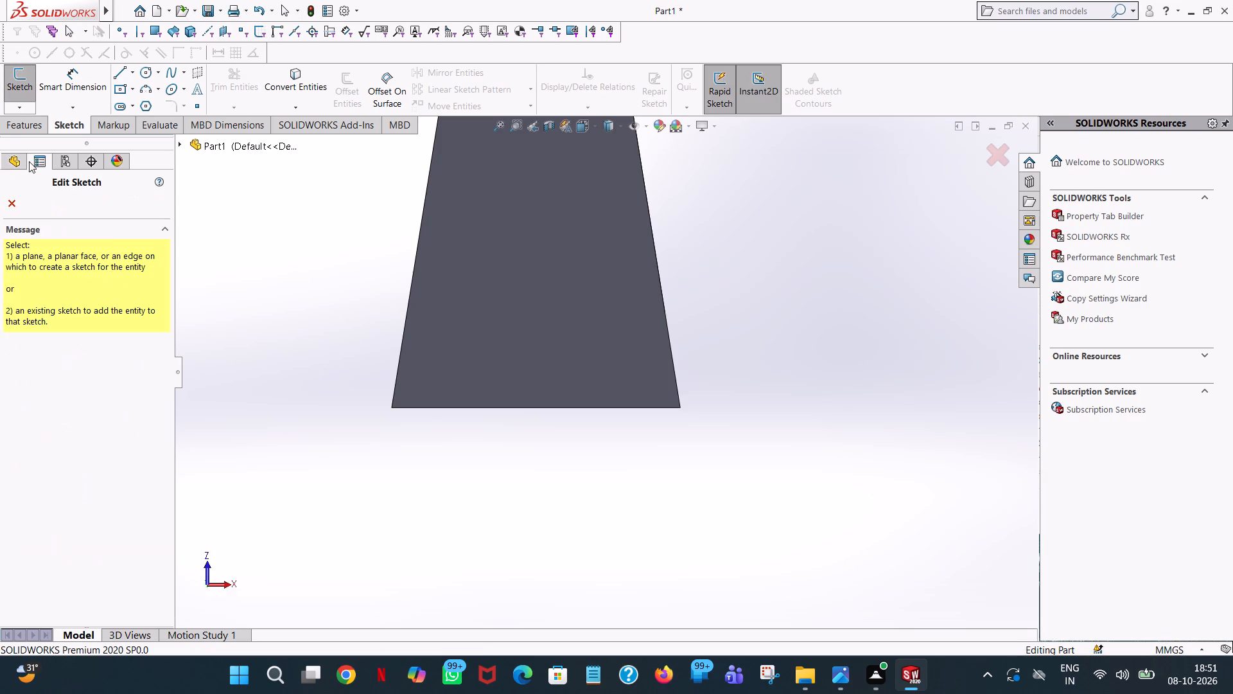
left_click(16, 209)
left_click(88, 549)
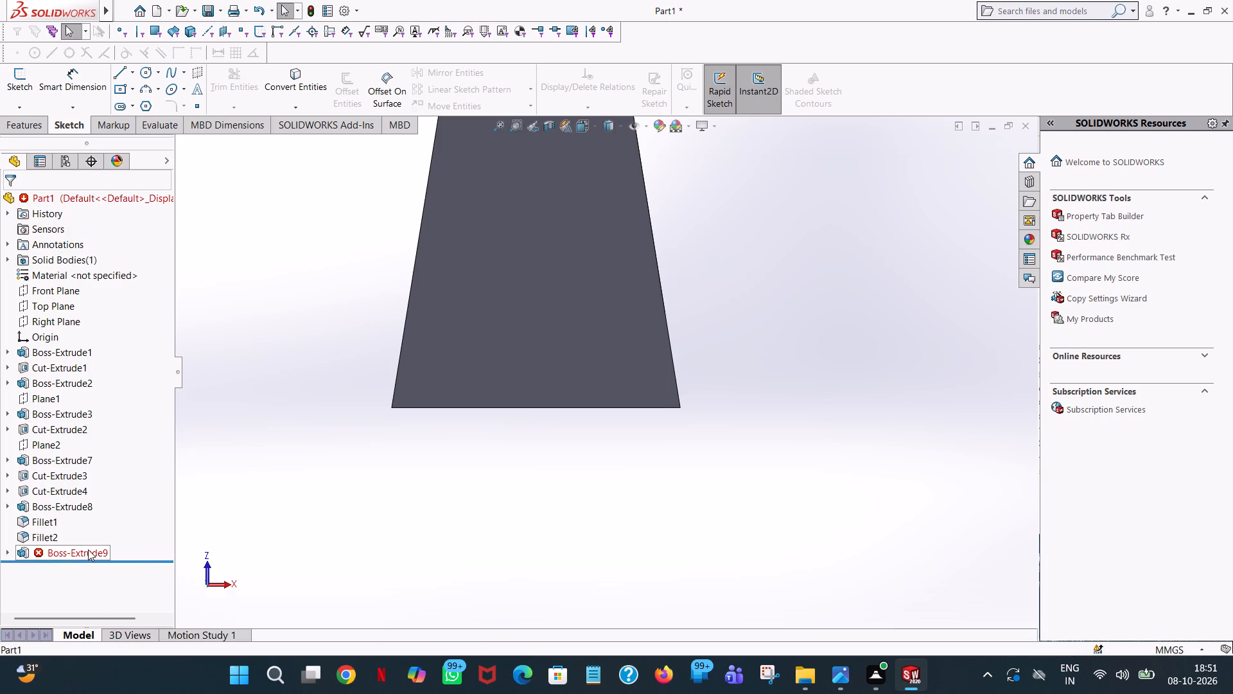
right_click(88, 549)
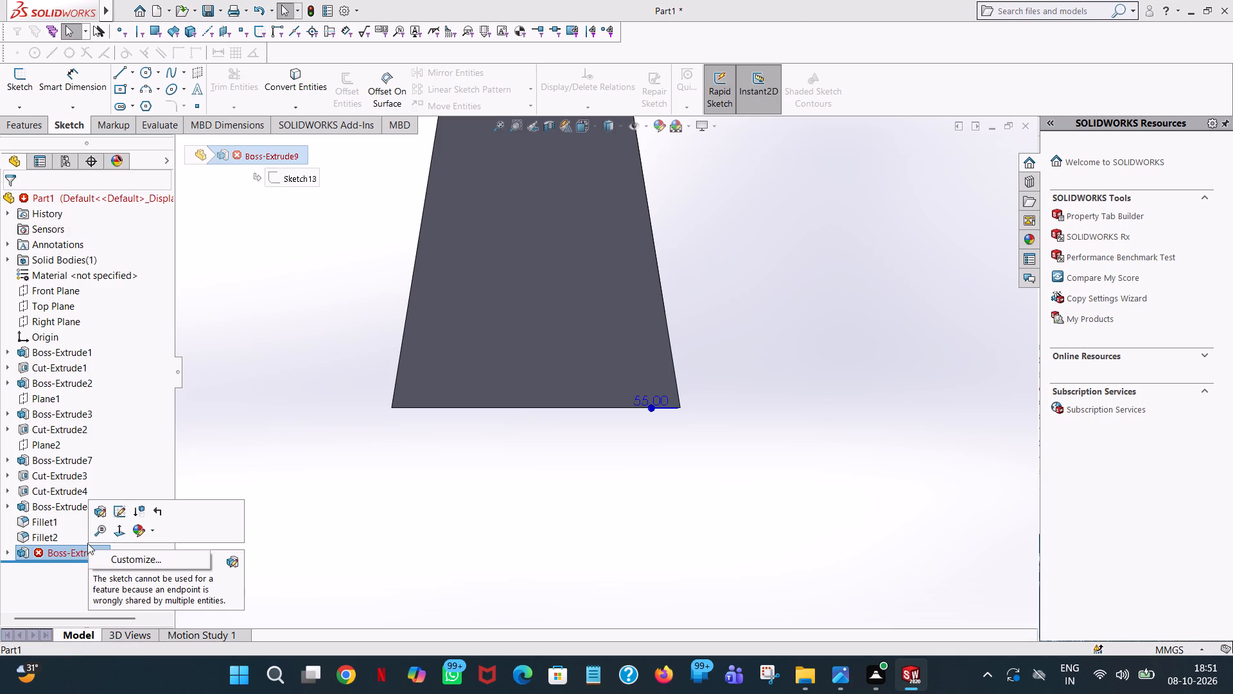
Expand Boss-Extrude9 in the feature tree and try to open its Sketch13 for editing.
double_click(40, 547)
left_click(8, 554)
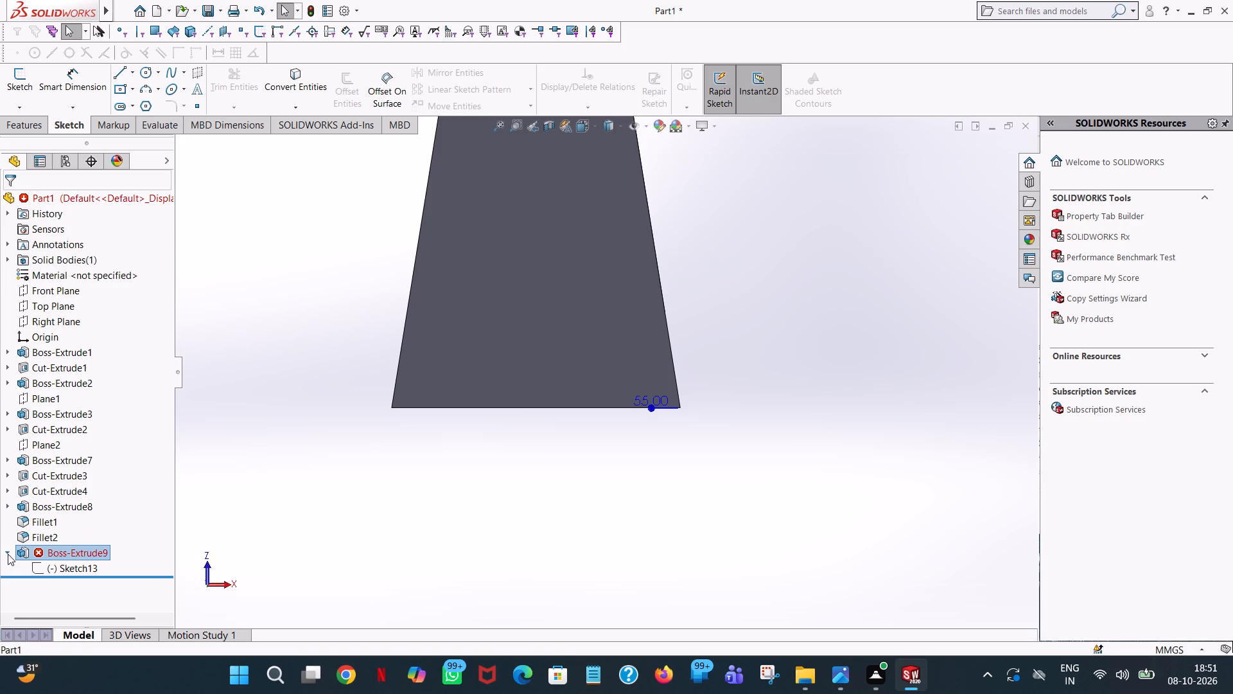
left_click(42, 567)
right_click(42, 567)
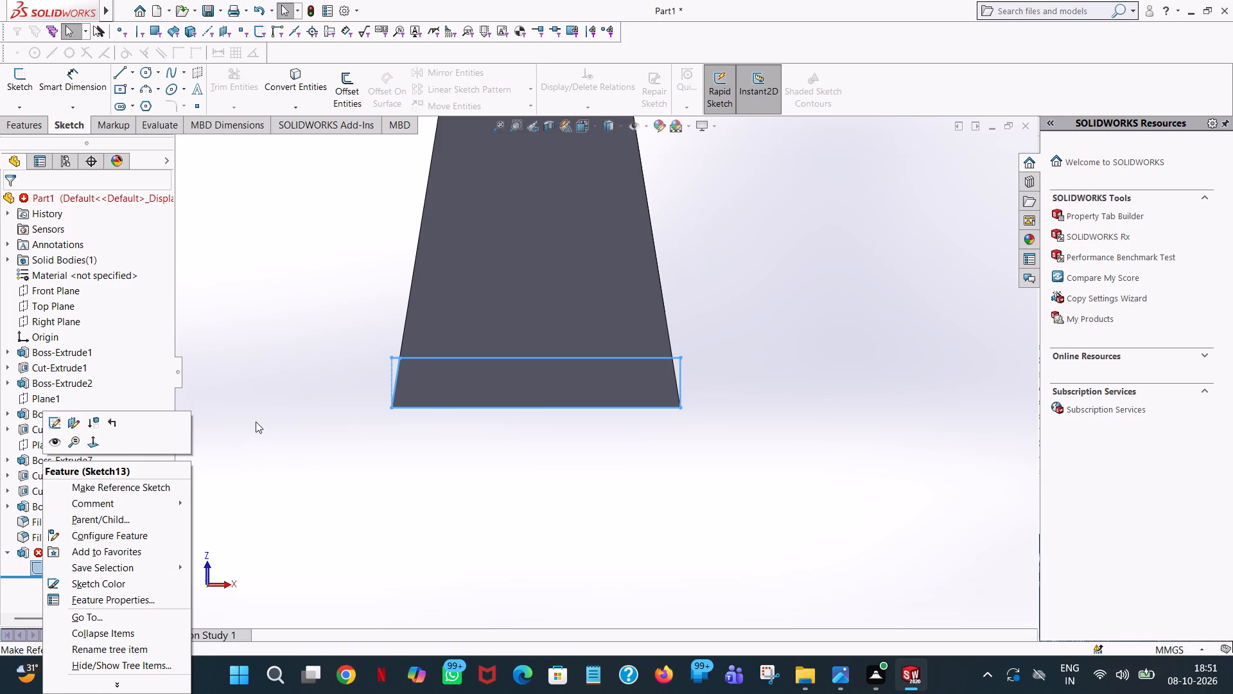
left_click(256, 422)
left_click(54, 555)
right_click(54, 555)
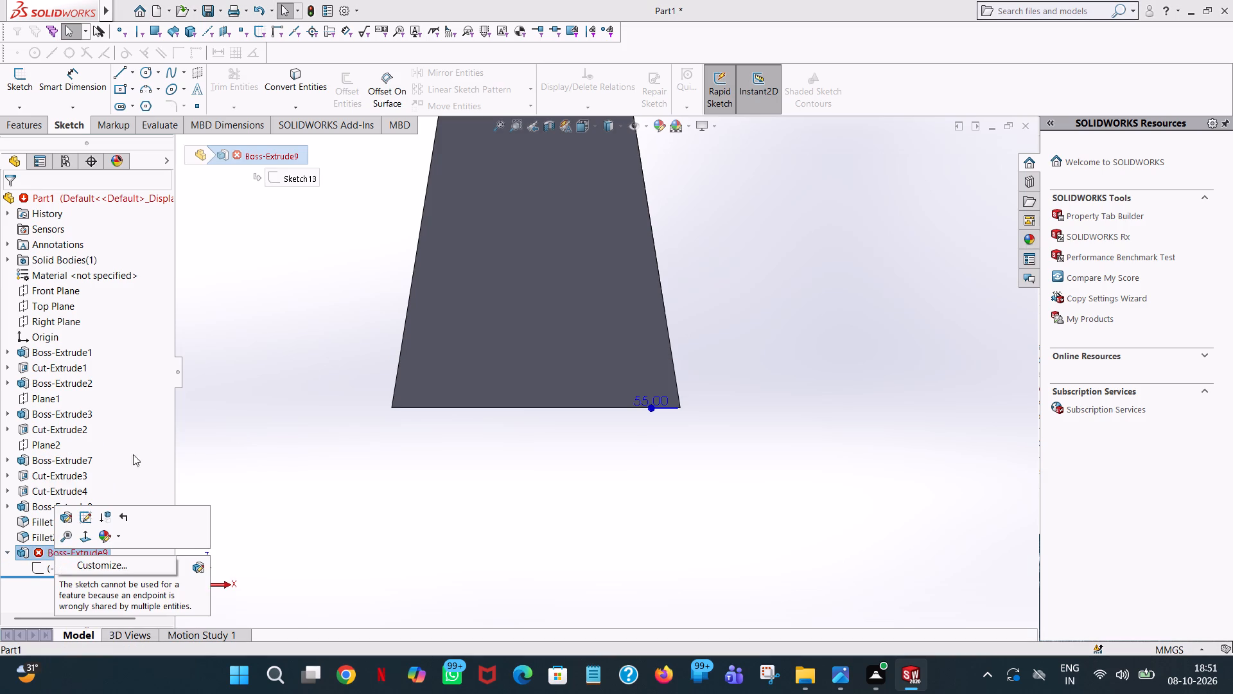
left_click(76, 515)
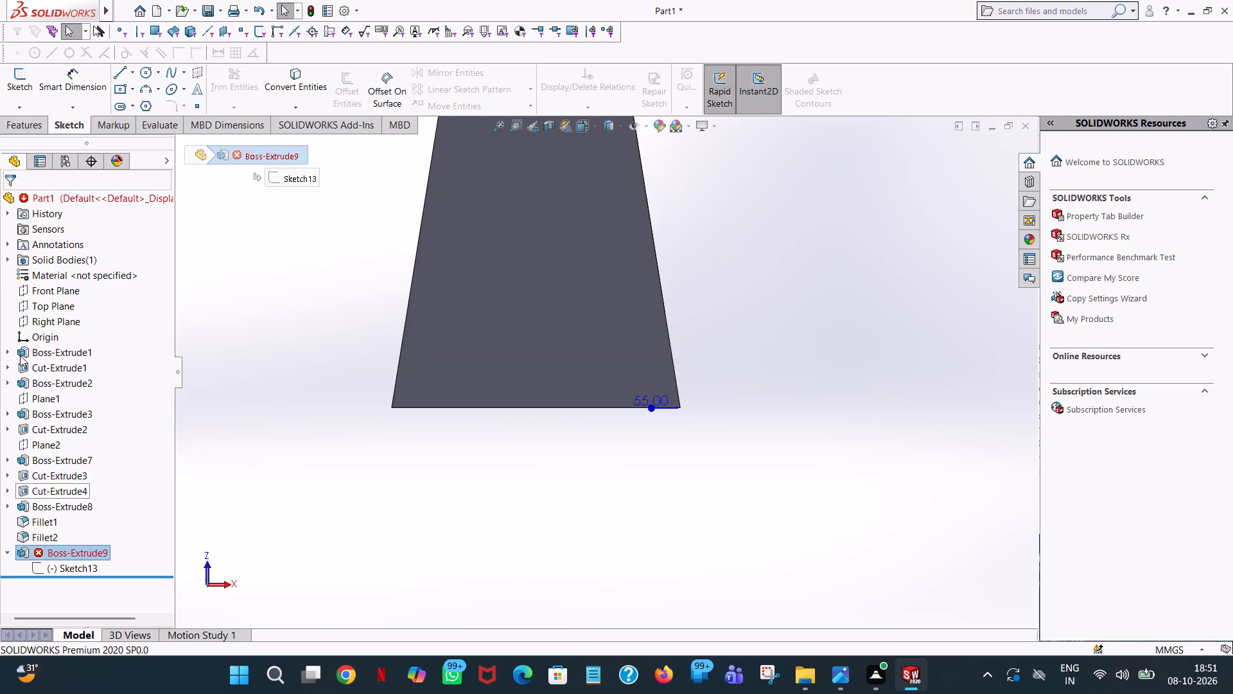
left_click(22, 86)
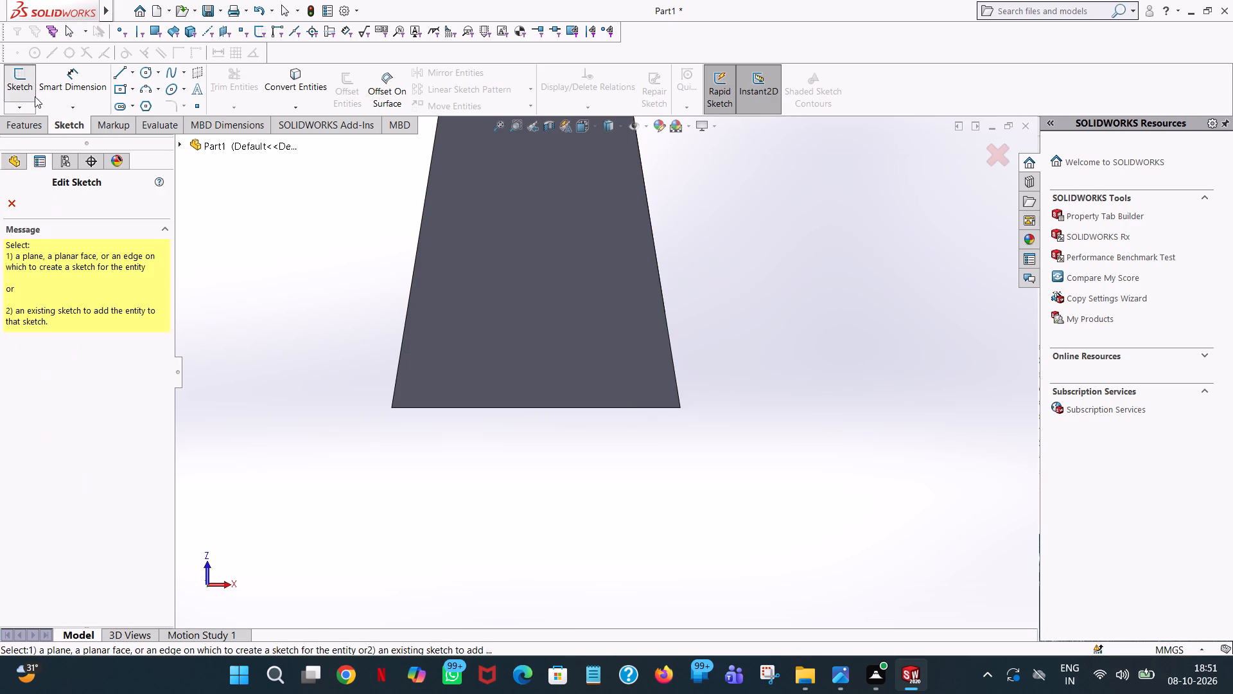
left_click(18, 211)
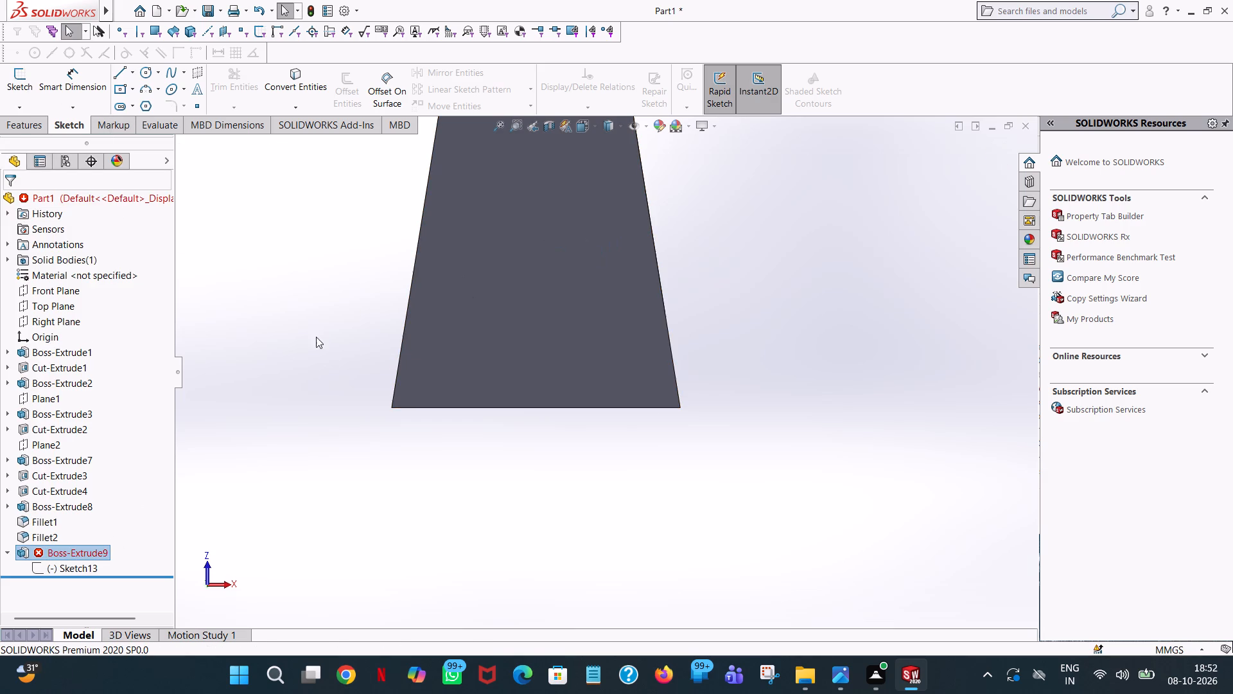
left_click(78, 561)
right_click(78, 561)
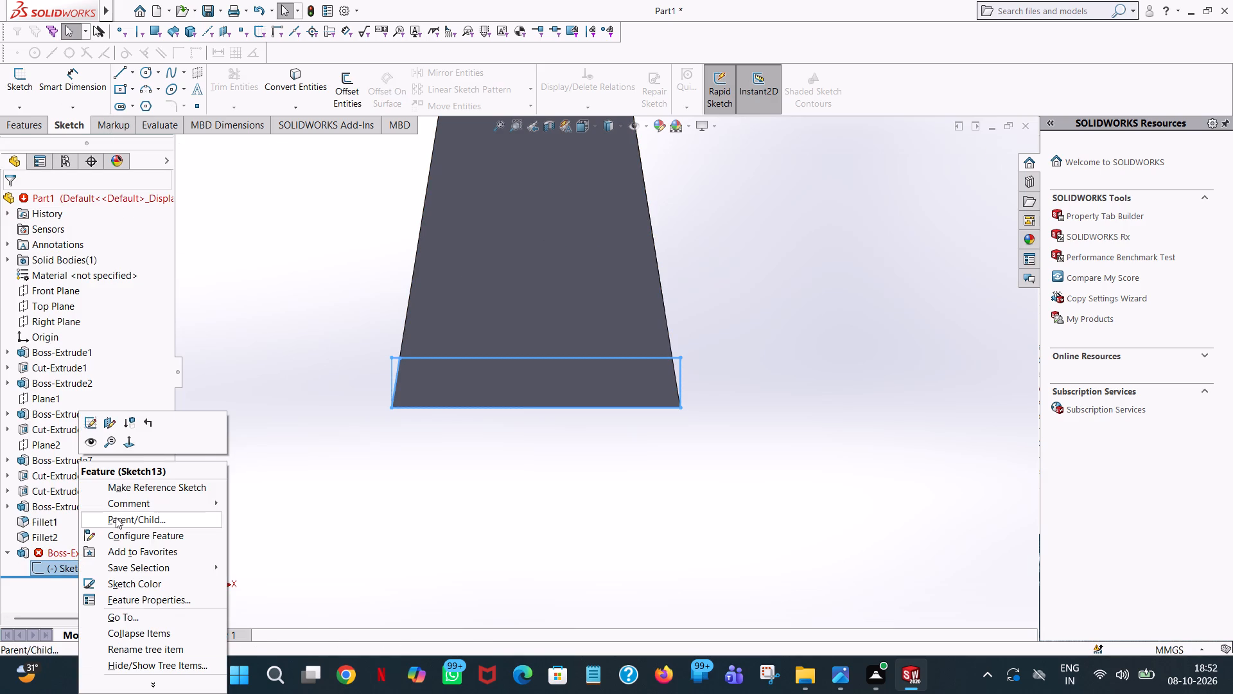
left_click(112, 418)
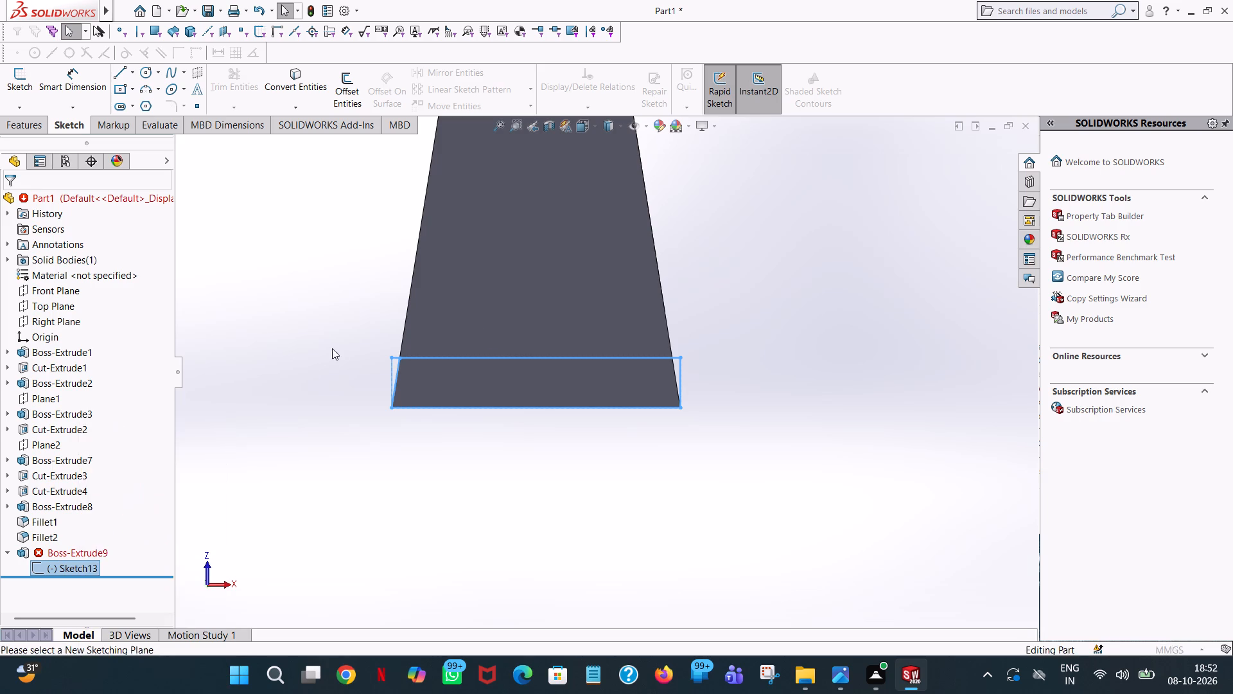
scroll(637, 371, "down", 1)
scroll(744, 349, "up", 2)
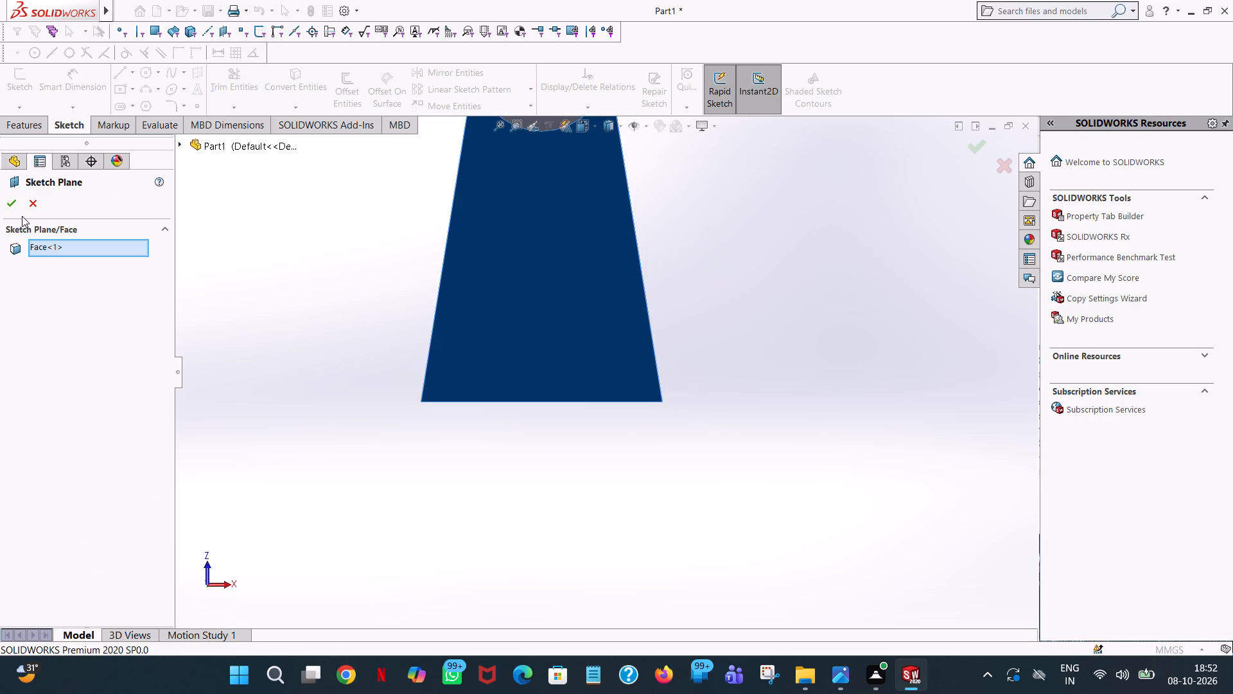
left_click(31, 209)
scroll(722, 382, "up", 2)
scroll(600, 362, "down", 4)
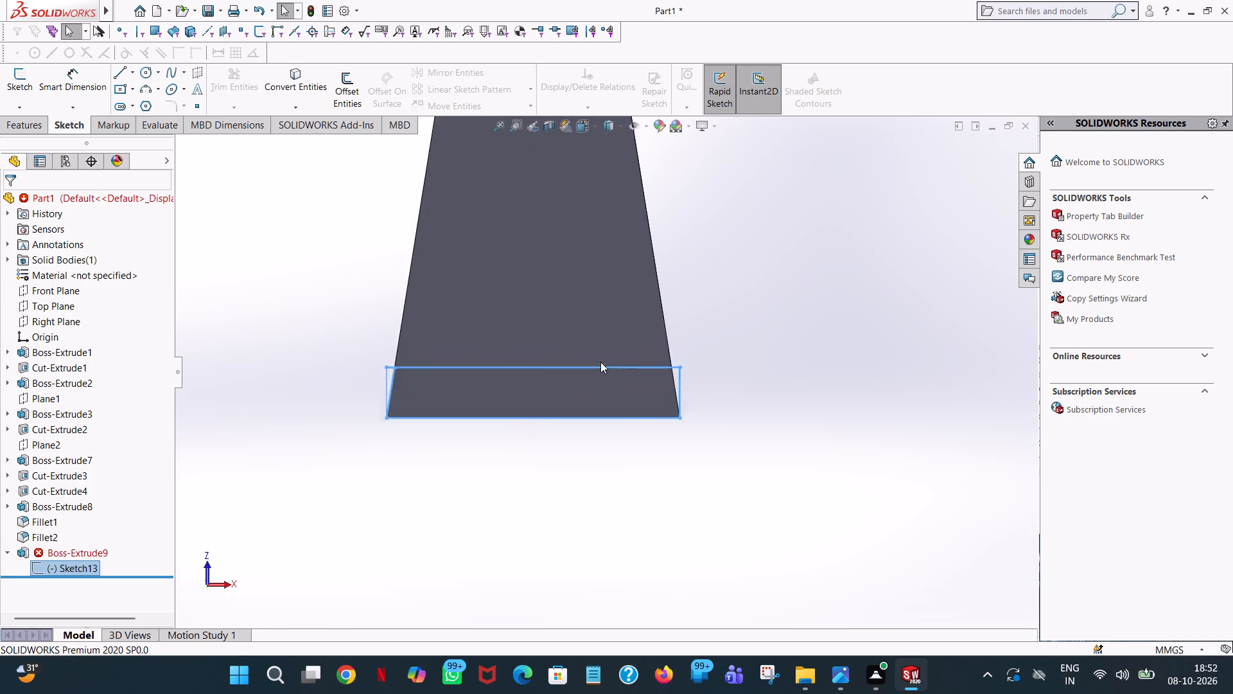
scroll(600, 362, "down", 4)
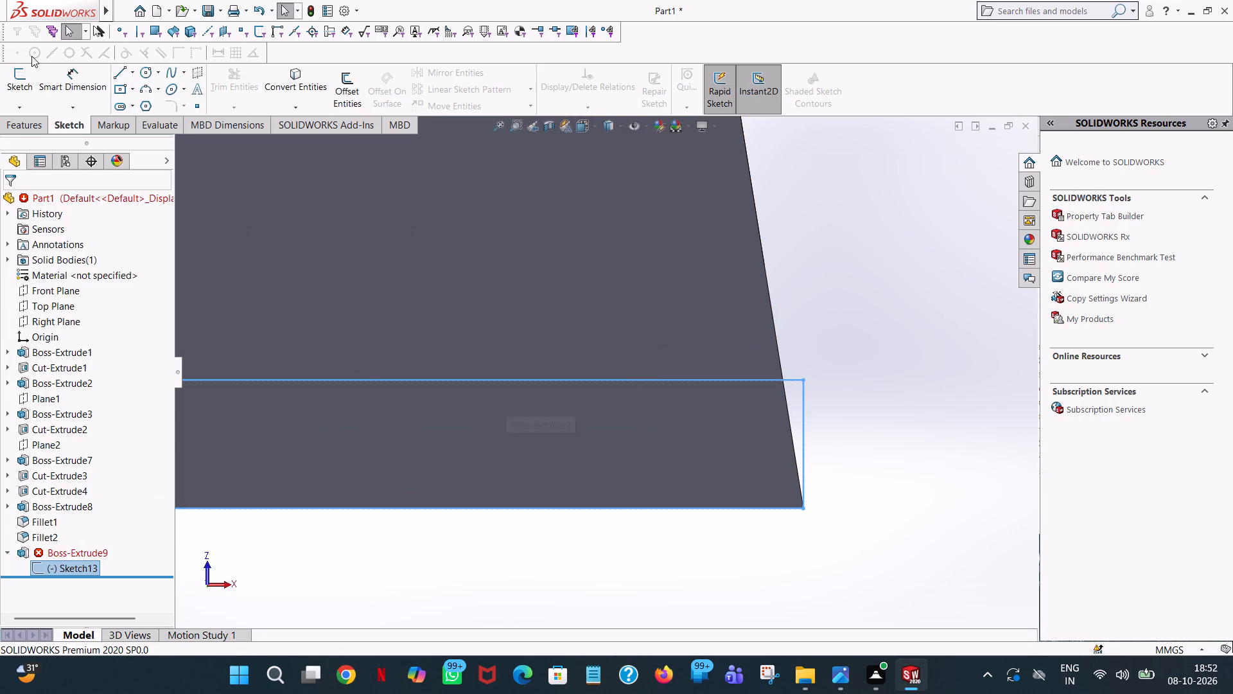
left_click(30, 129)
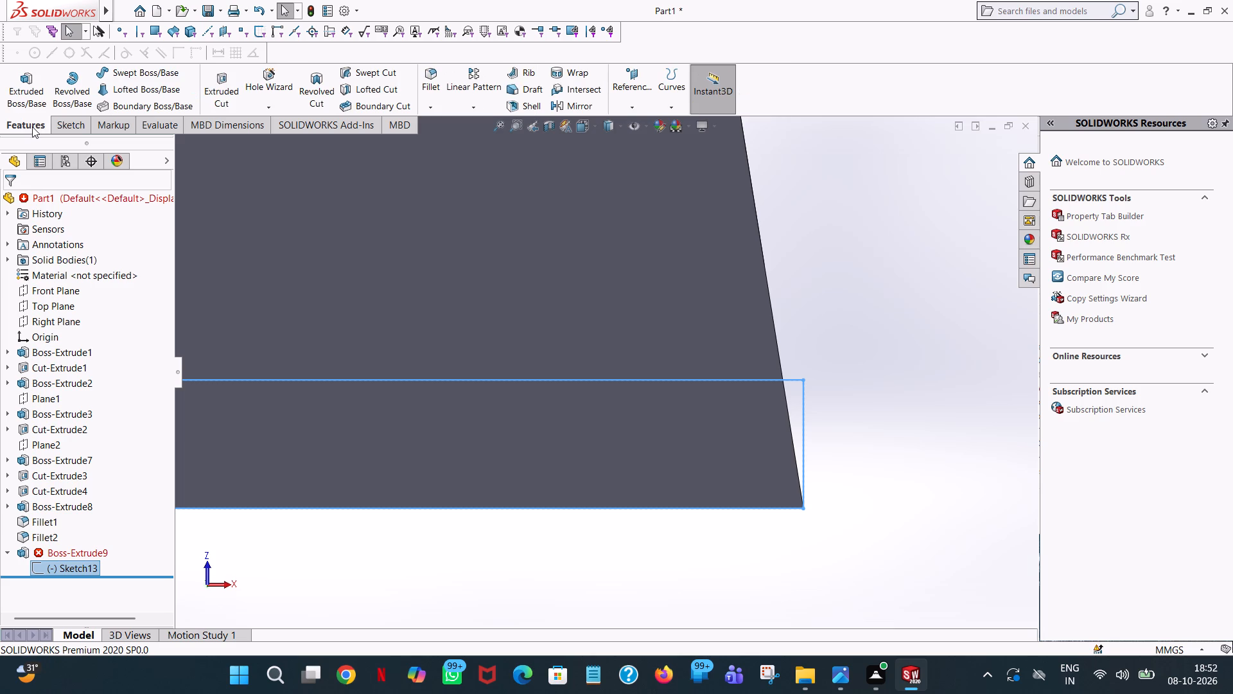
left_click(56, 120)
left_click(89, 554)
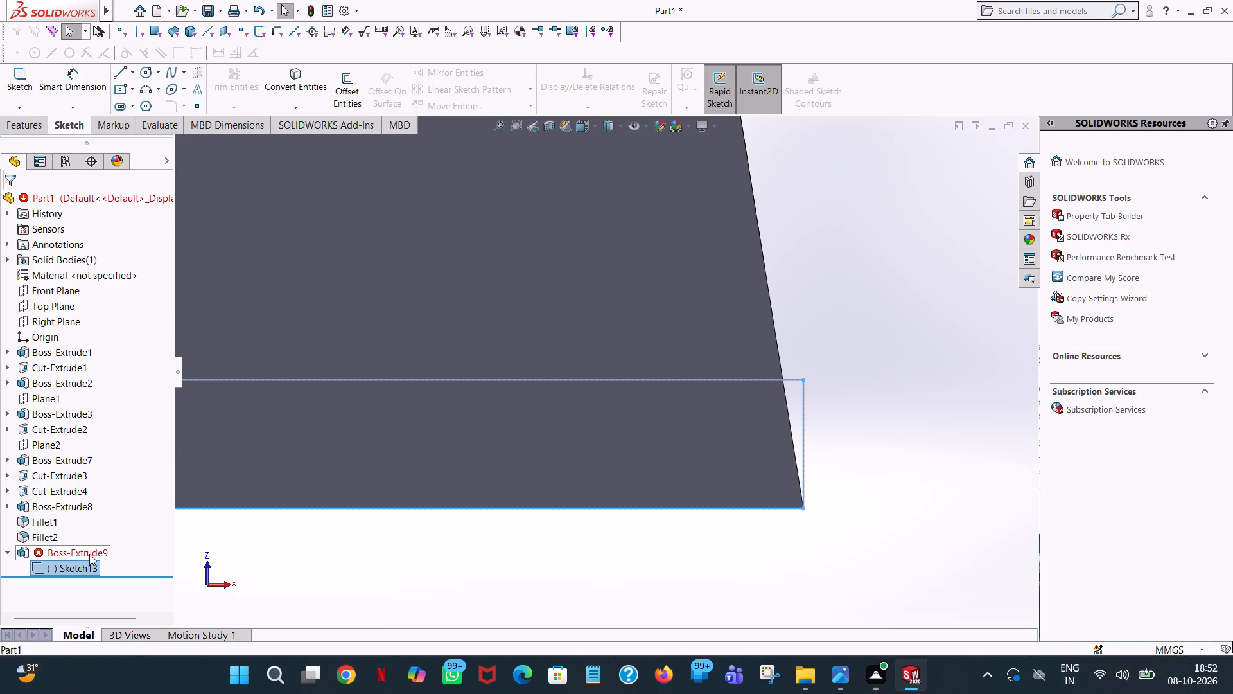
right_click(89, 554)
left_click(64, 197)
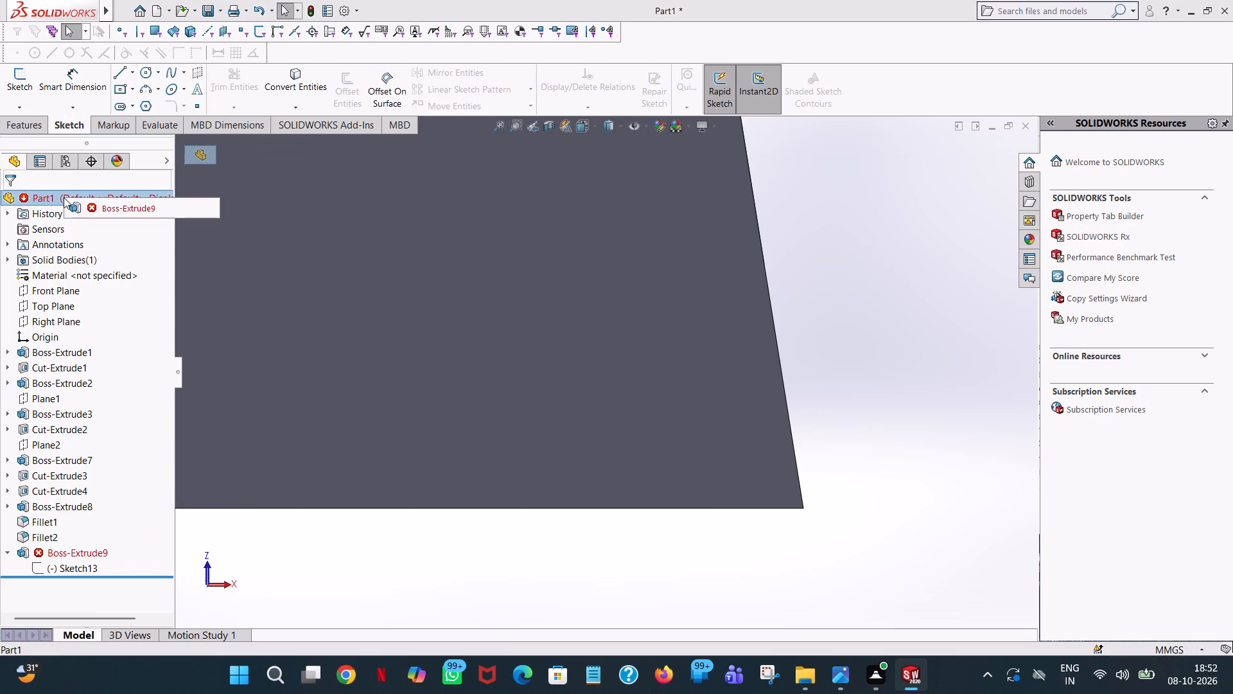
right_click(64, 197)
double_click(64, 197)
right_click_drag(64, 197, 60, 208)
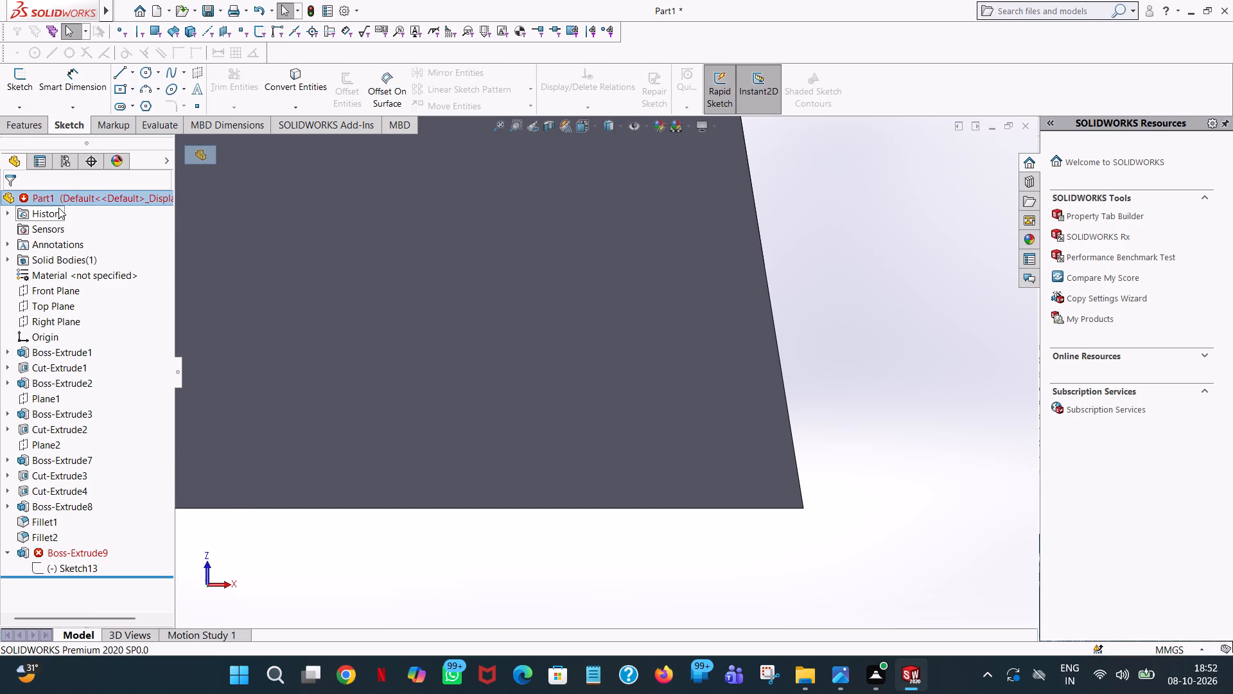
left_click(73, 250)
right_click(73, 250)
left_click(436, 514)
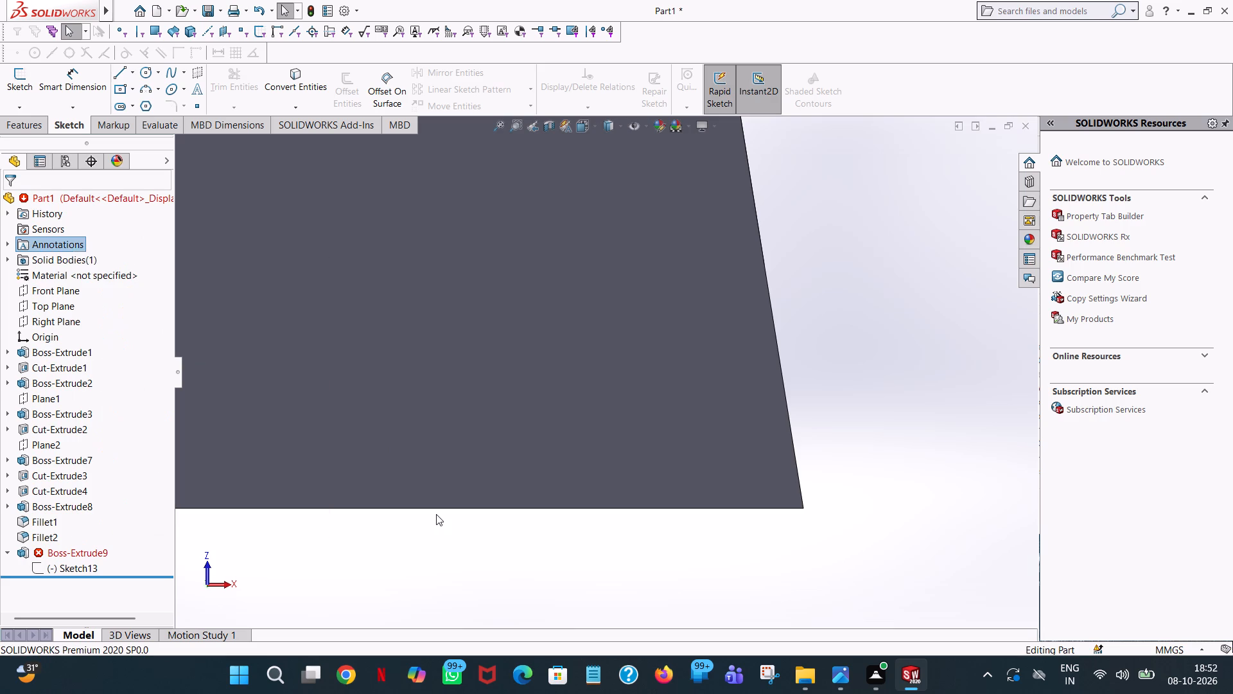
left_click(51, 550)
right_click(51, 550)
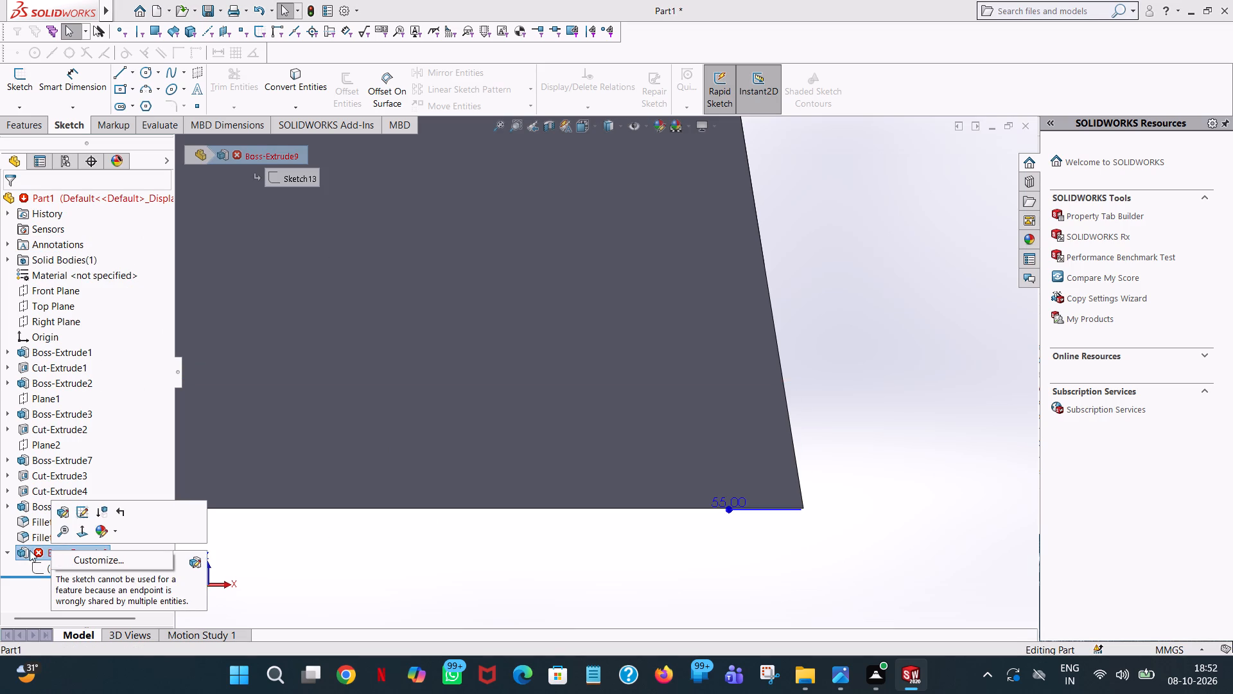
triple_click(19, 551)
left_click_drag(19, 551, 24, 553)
Delete the plate extrusion Boss-Extrude9 while keeping its absorbed profile sketch.
triple_click(74, 547)
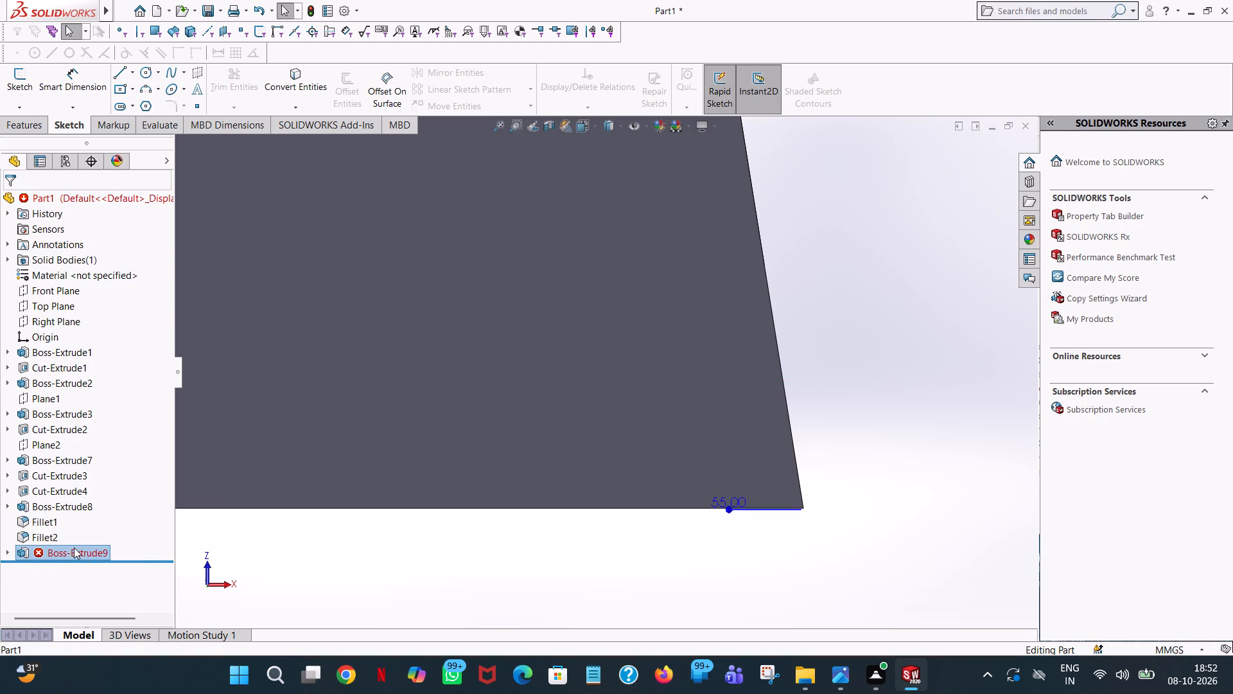
right_click(74, 547)
left_click(119, 479)
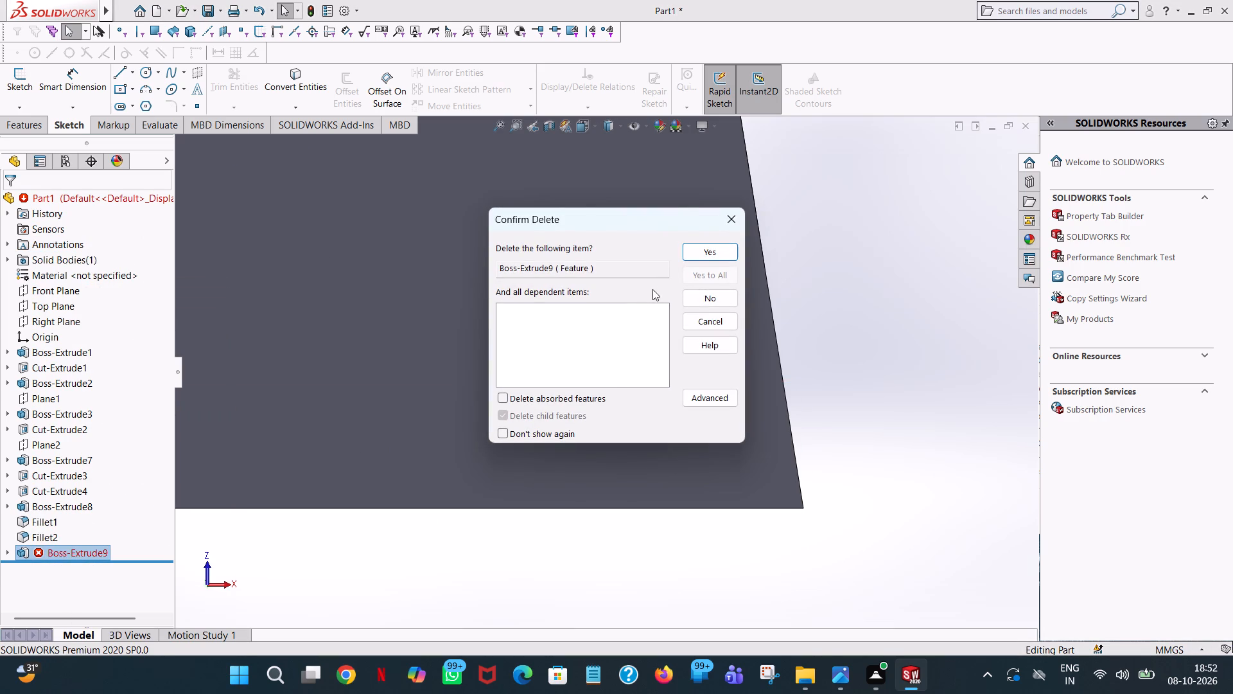
left_click(694, 243)
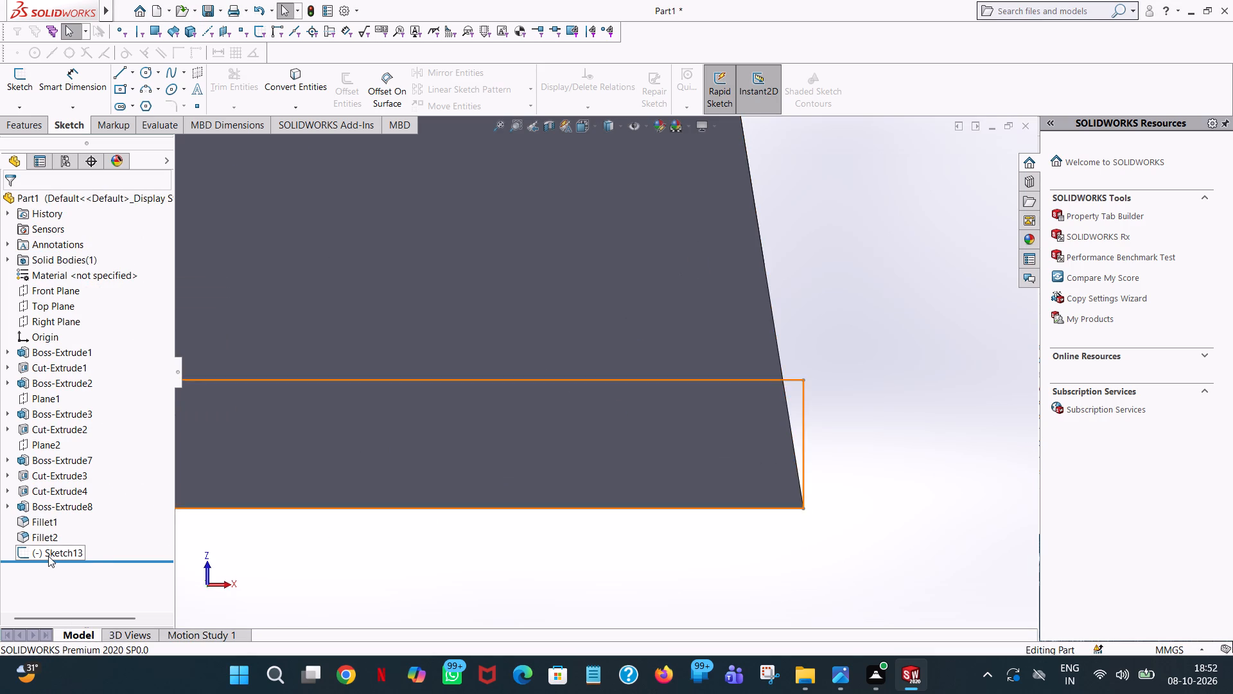
Delete the leftover profile sketch Sketch13 from the model.
left_click(48, 556)
right_click(48, 556)
left_click(83, 501)
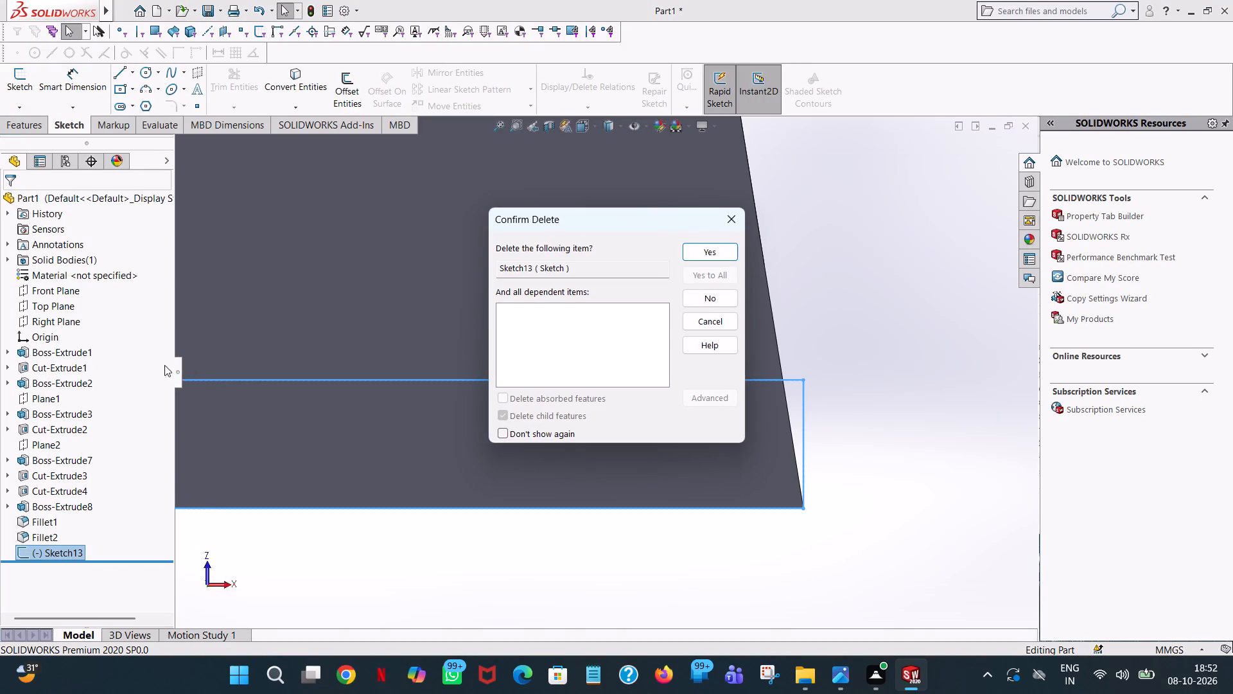
left_click(703, 254)
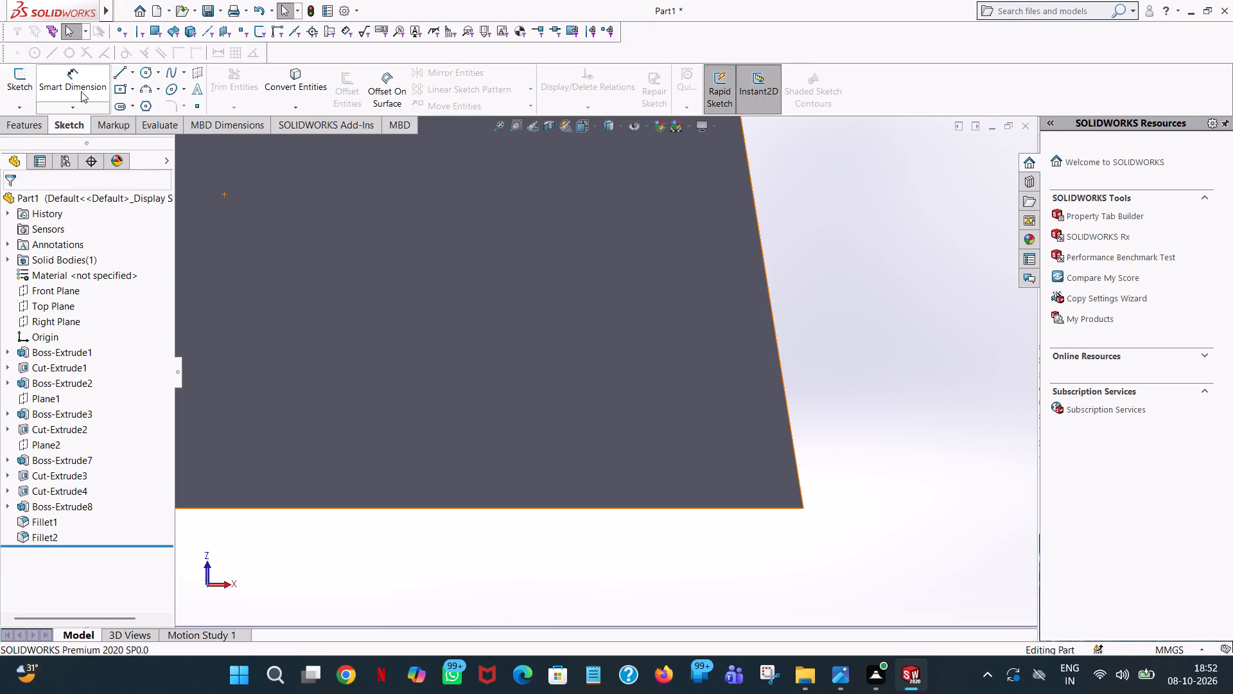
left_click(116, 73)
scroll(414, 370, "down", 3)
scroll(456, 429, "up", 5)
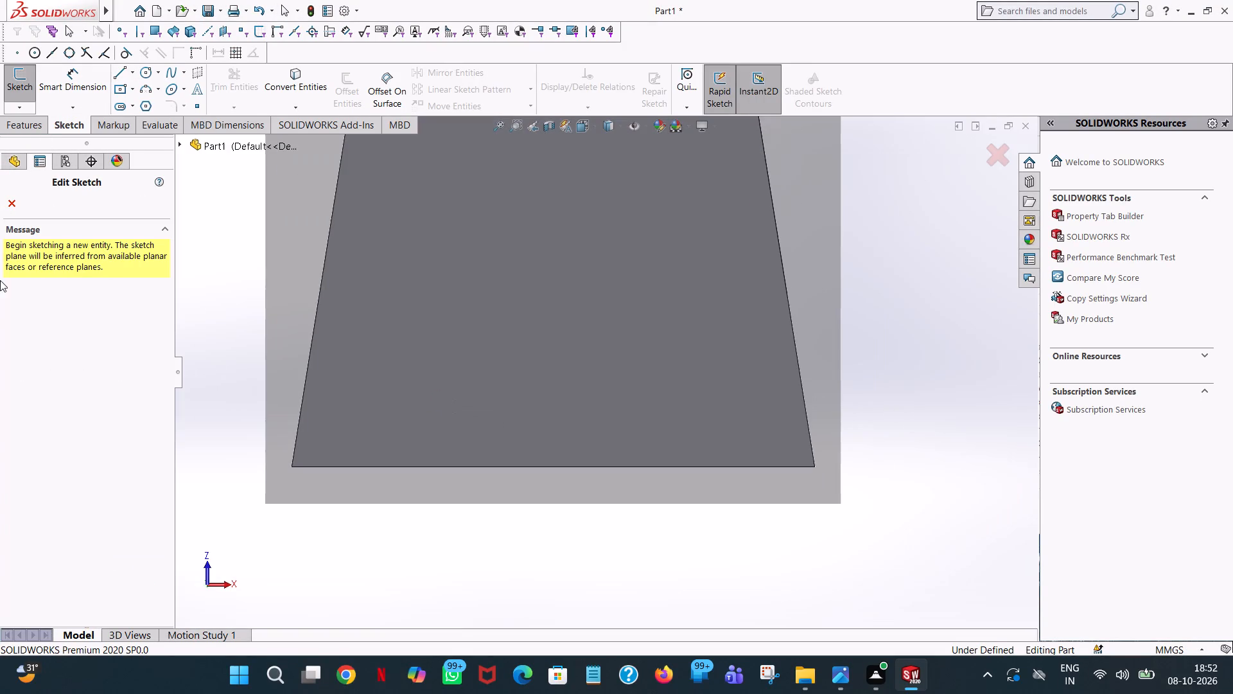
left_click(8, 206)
Start an Extruded Boss sketch on the flat trapezoidal face and draw a 58/2 mm line along its bottom edge from midpoint to corner.
left_click(25, 116)
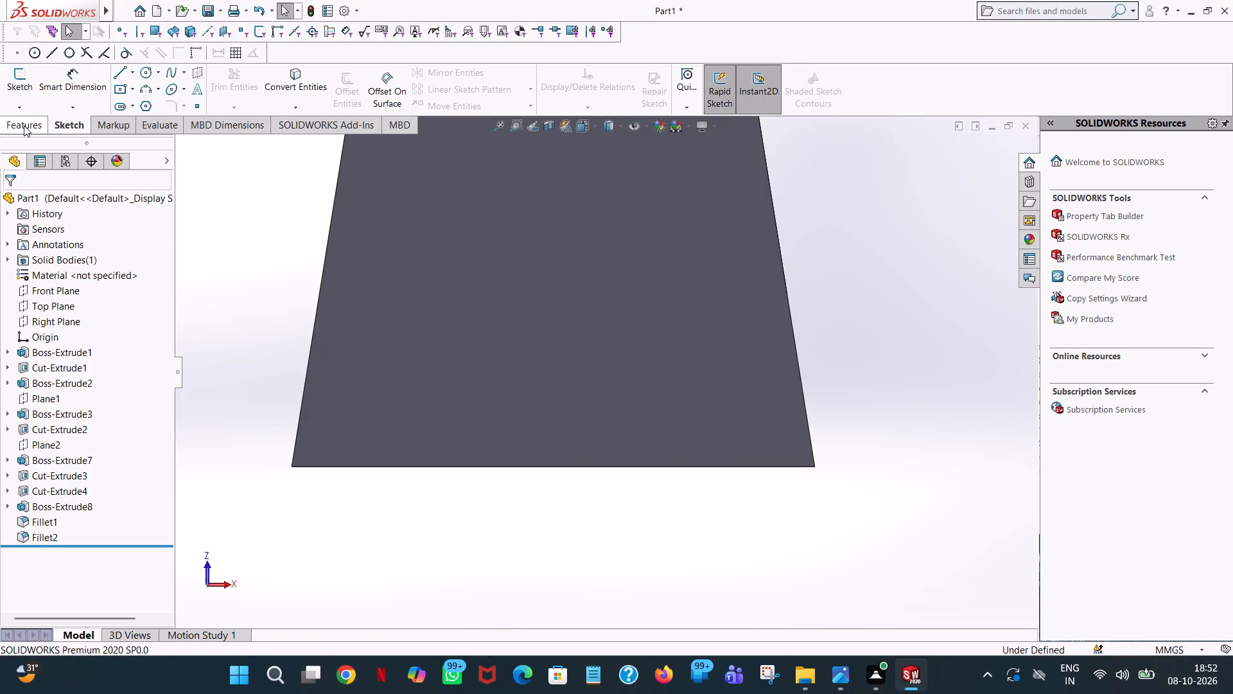
left_click(24, 125)
left_click(31, 97)
left_click_drag(456, 380, 467, 388)
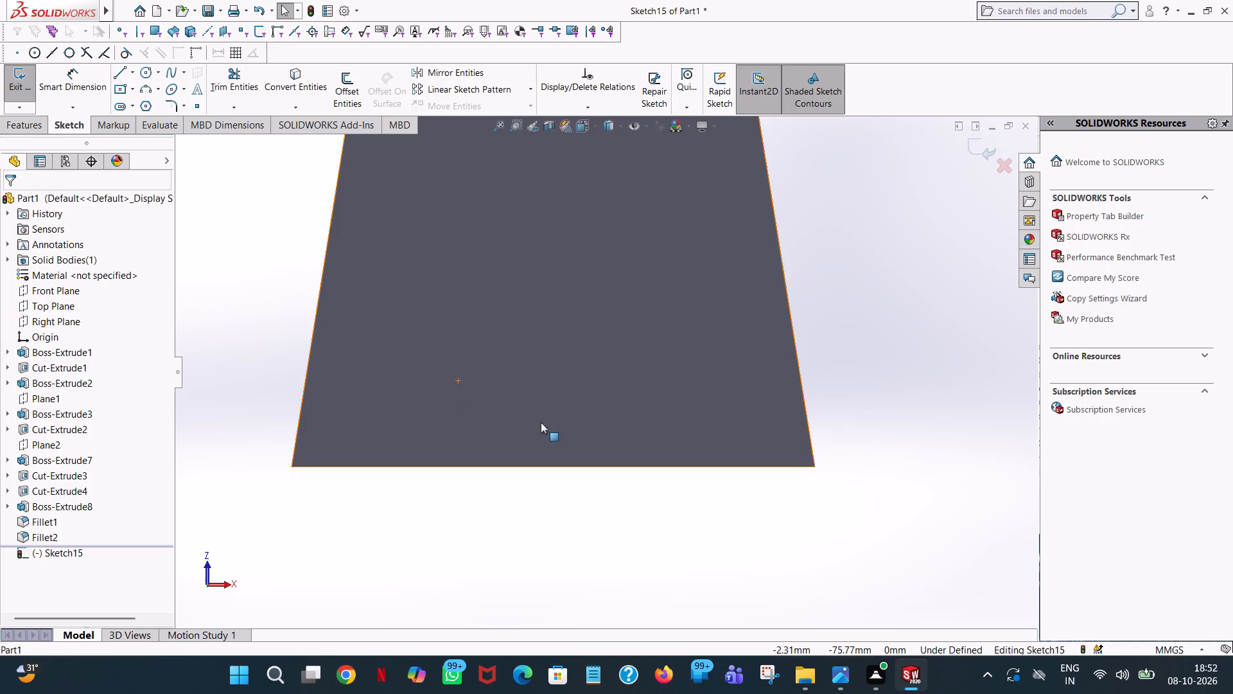
scroll(544, 422, "up", 7)
scroll(564, 391, "down", 7)
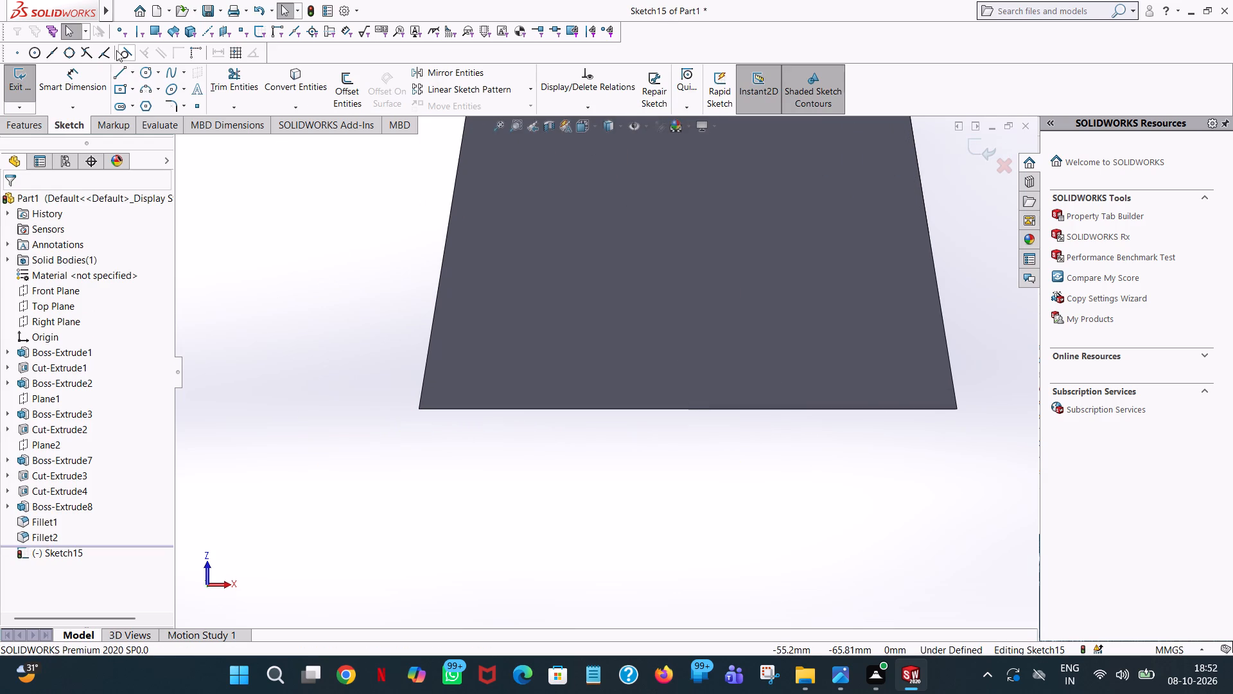
left_click(117, 69)
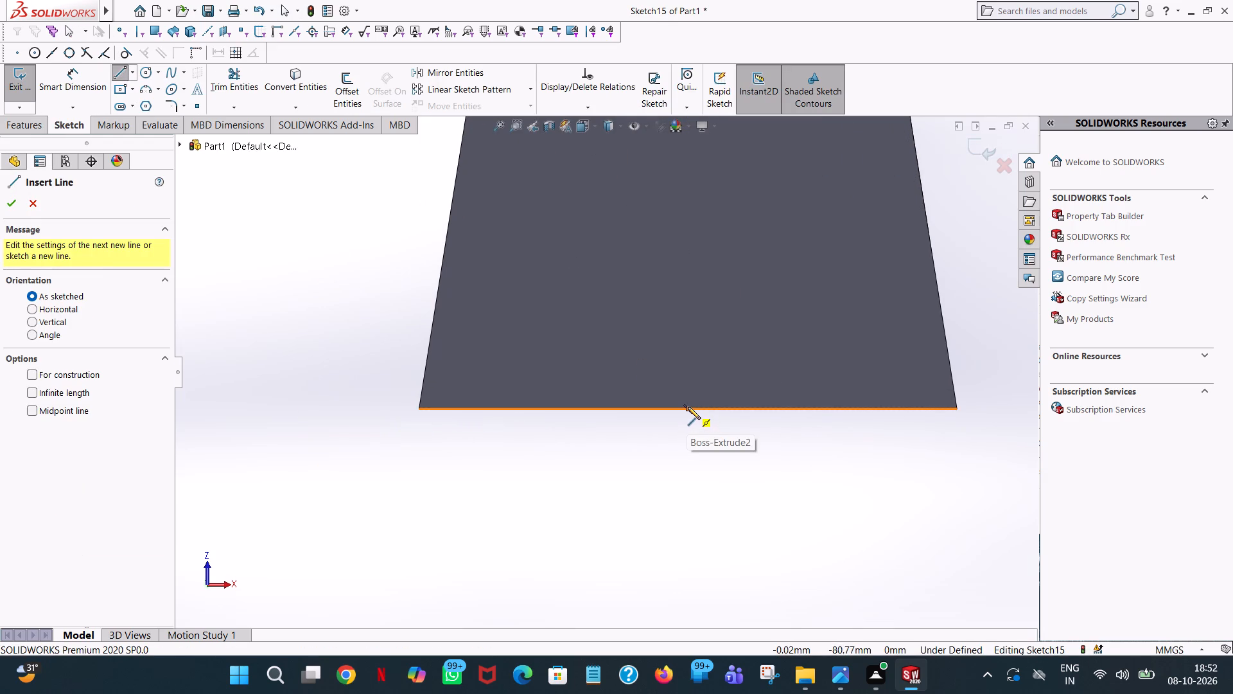
left_click(688, 407)
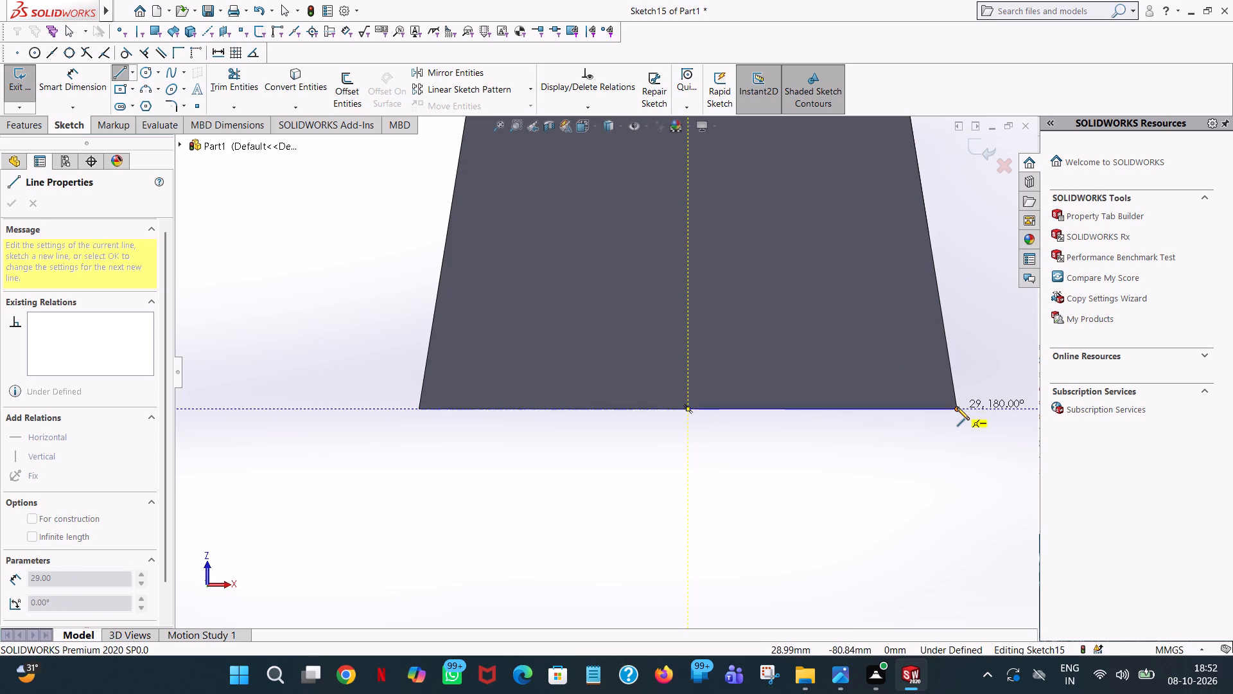
left_click(957, 407)
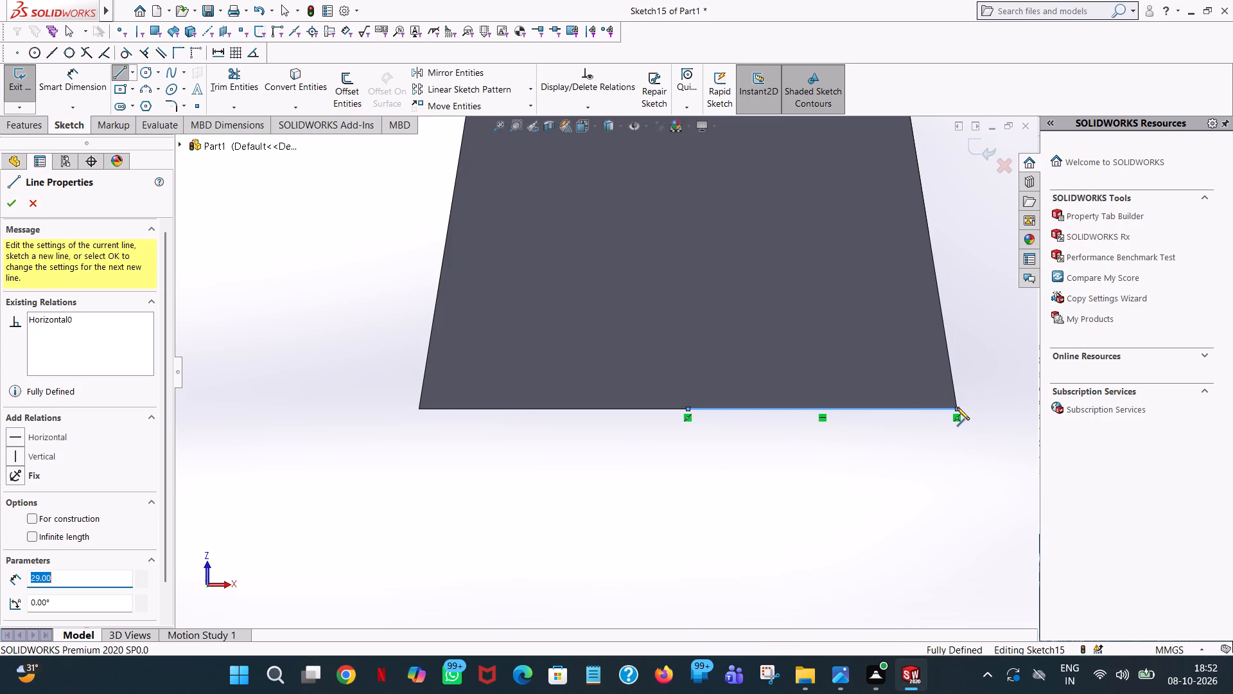
type("56")
key("slash")
key("BackSpace")
key("BackSpace")
type("8/2")
key("Return")
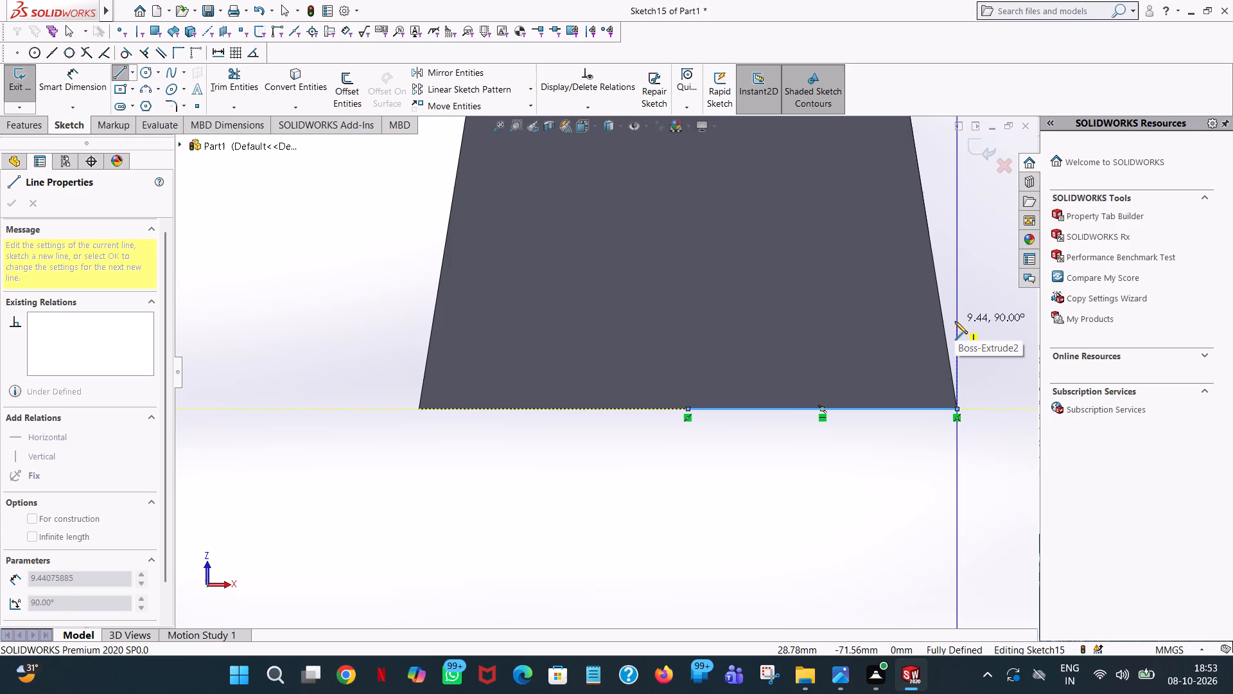
Complete the closed rectangular profile with a 10 mm vertical side, a 58 mm horizontal top and lines back along the bottom edge.
left_click(955, 321)
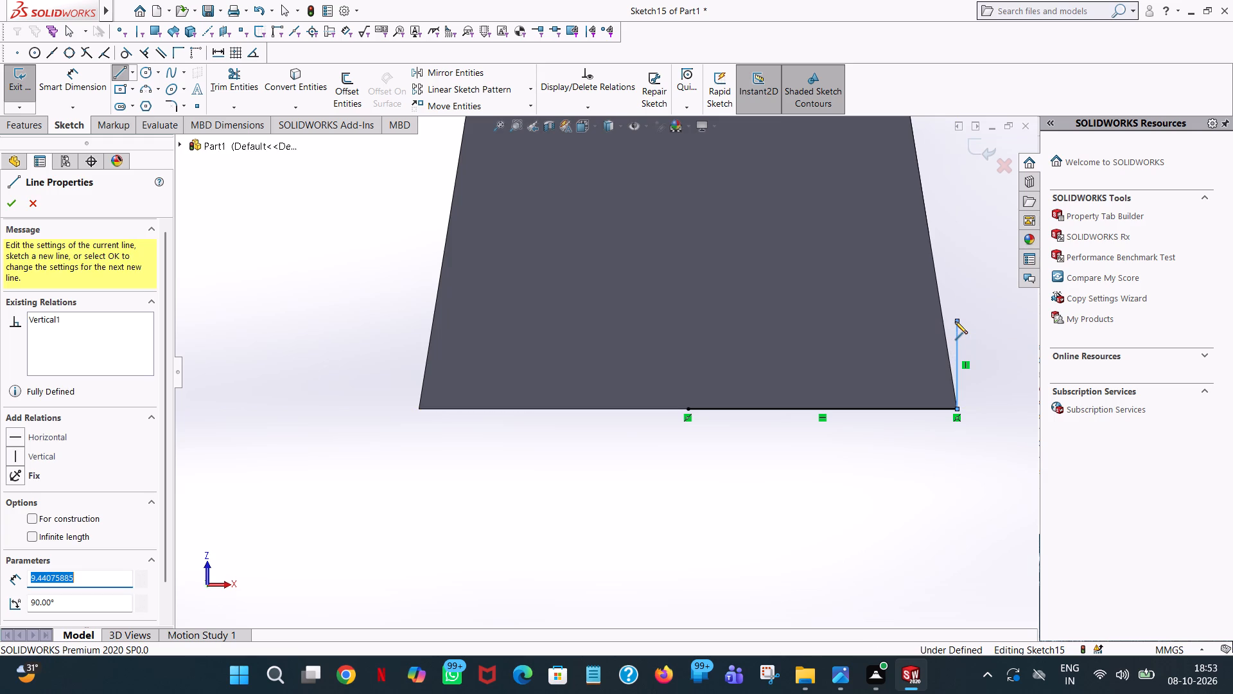
type("10")
key("Return")
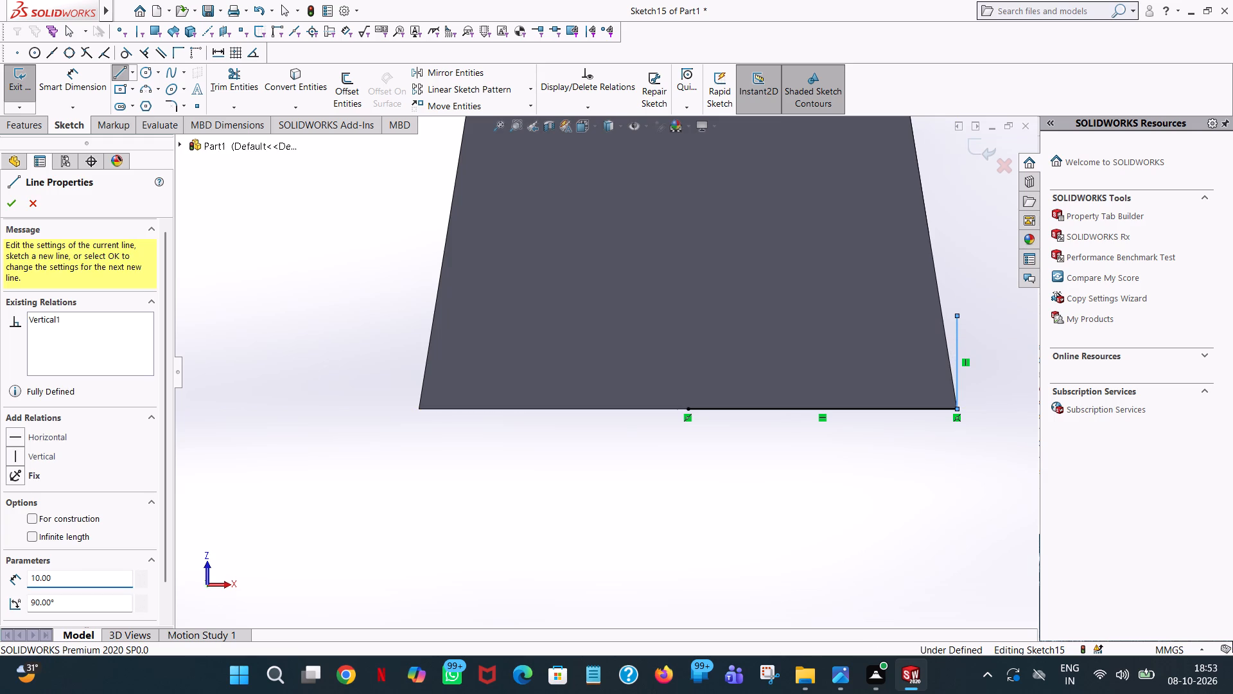
left_click(419, 316)
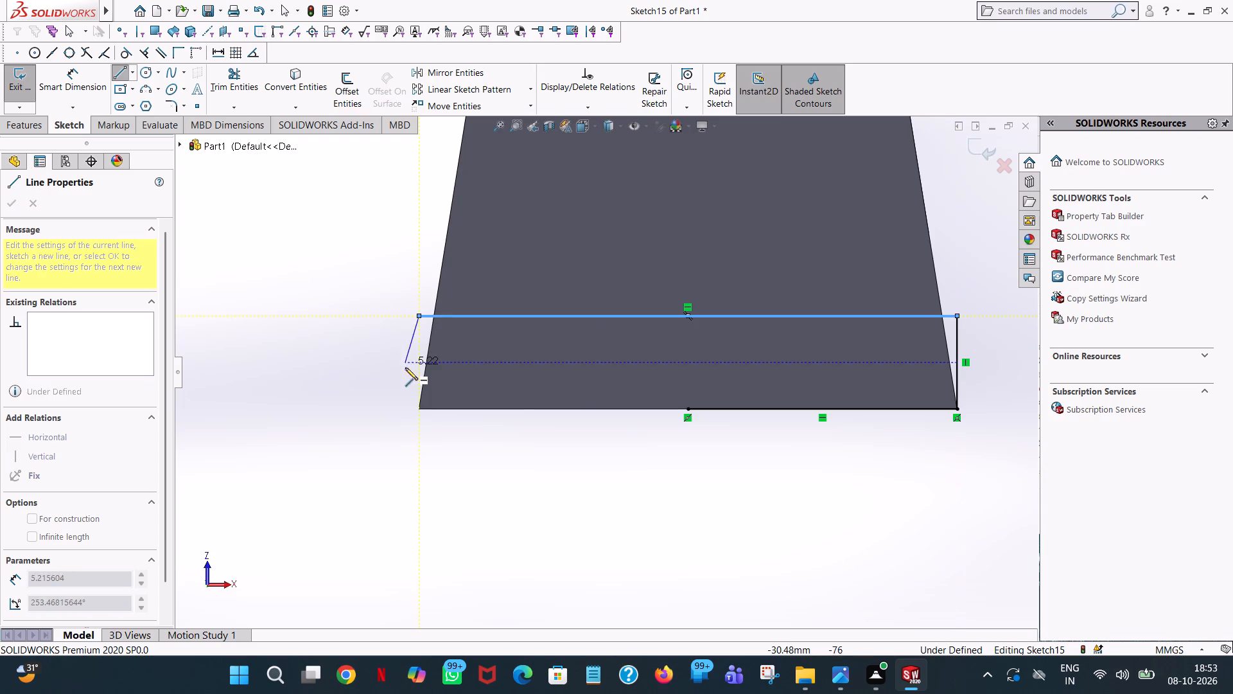
left_click(420, 407)
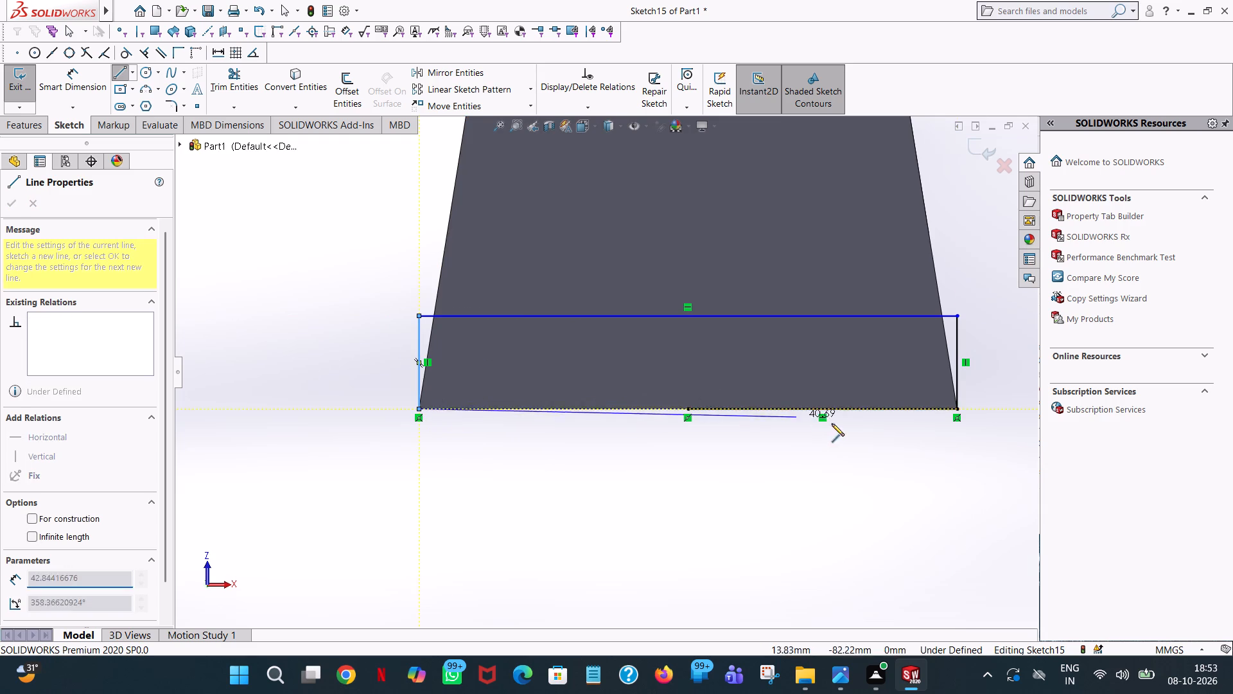
left_click(958, 410)
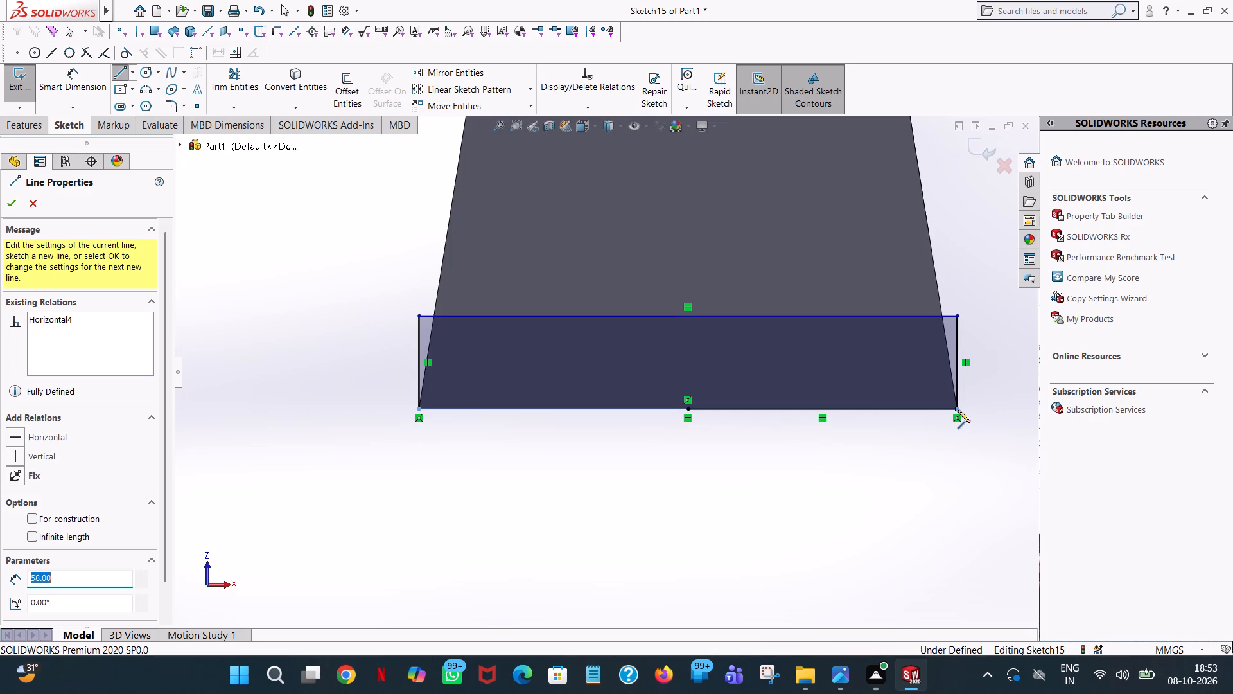
right_click_drag(958, 410, 935, 445)
right_click(923, 434)
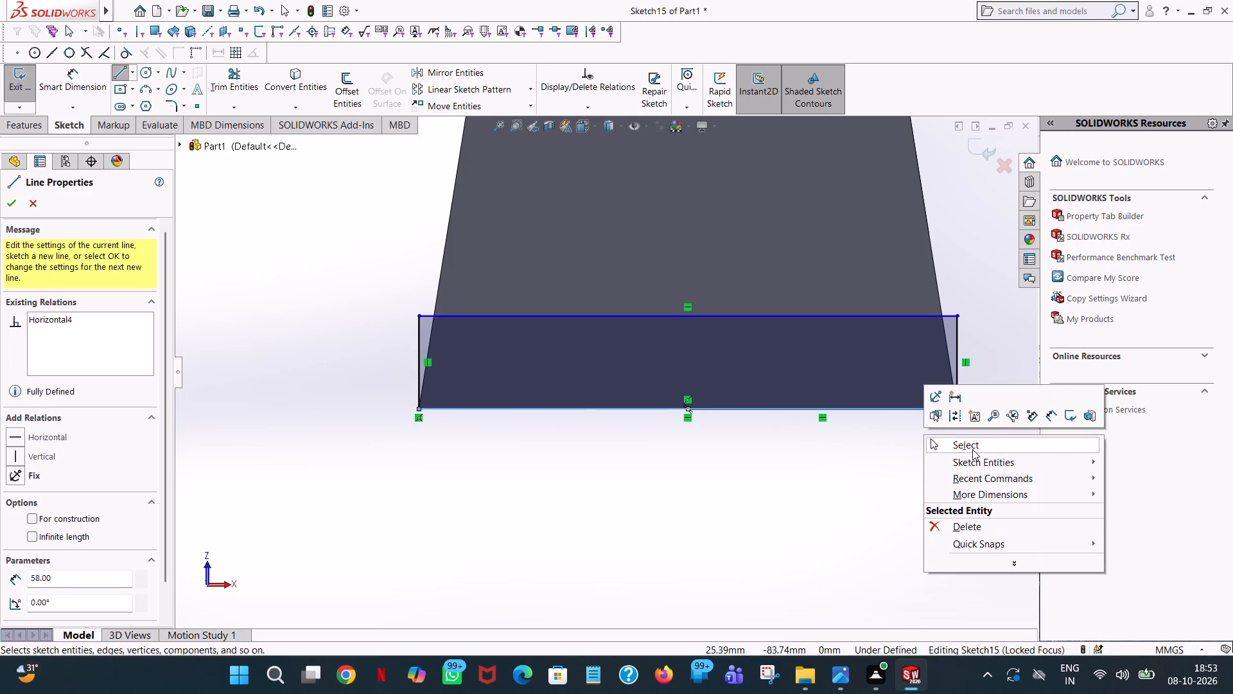
left_click(972, 449)
Extrude the profile region lying inside the trapezoidal face 55 mm blind, merged with the body.
left_click(22, 125)
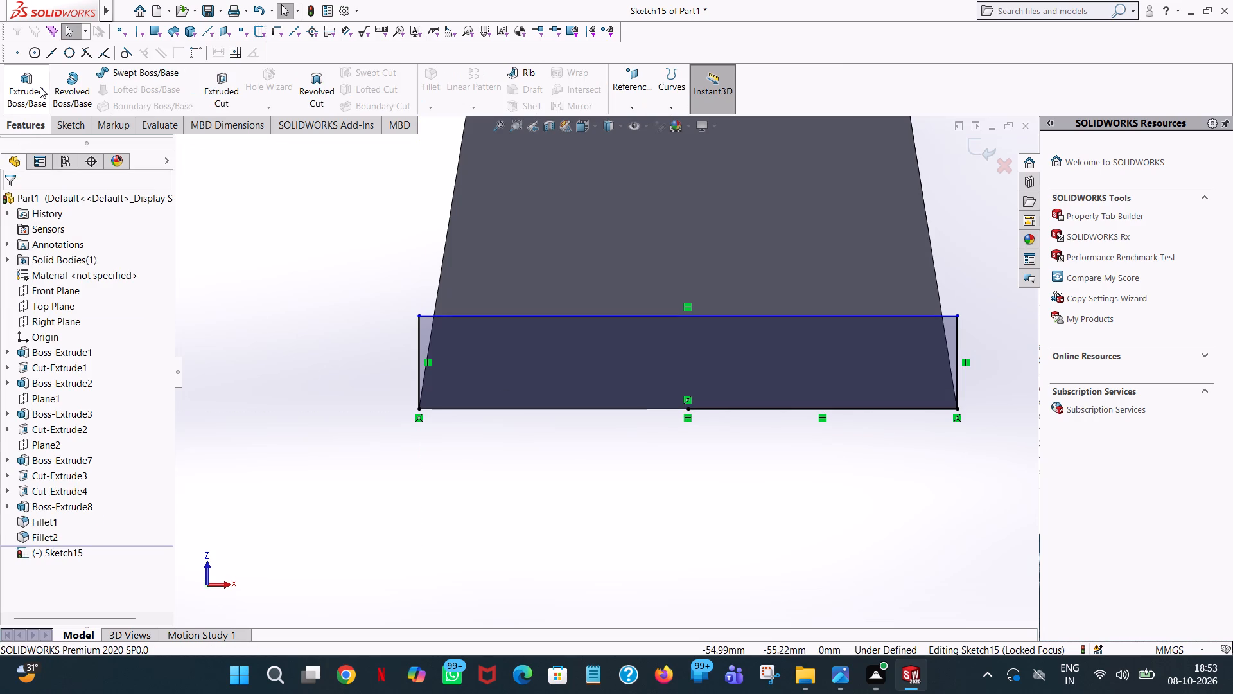
left_click(40, 87)
middle_click_drag(793, 425, 720, 390)
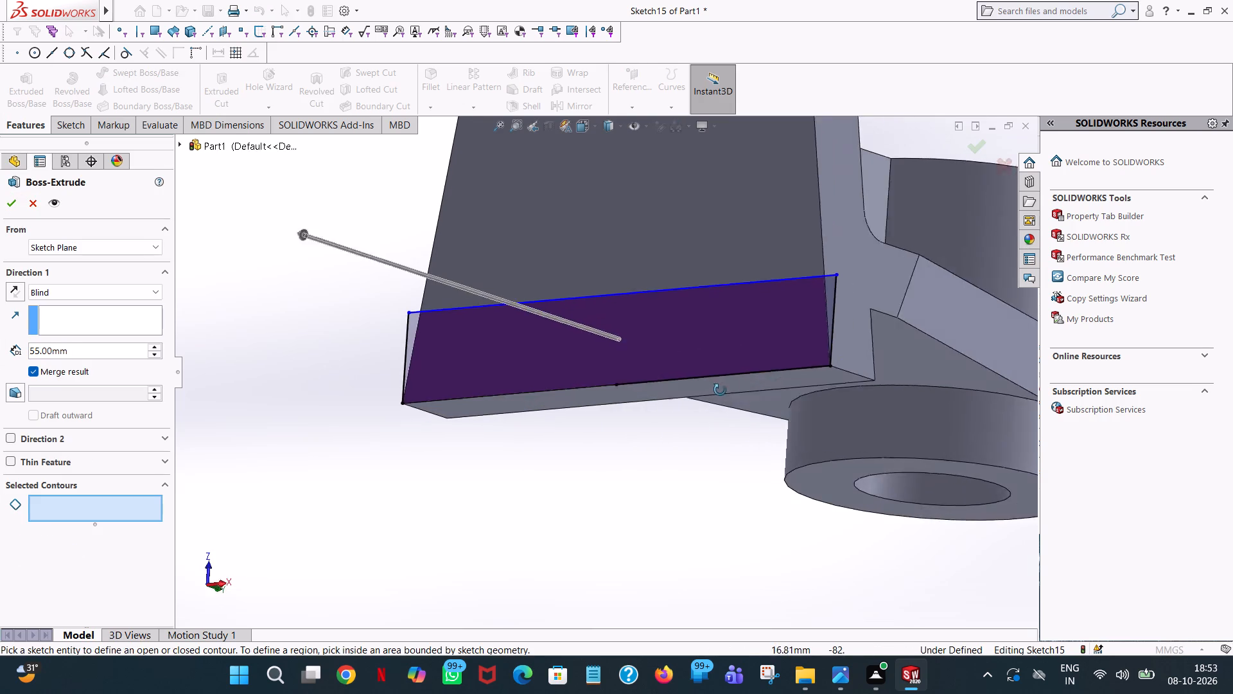
middle_click_drag(720, 390, 735, 423)
left_click(730, 399)
middle_click_drag(821, 432, 699, 371)
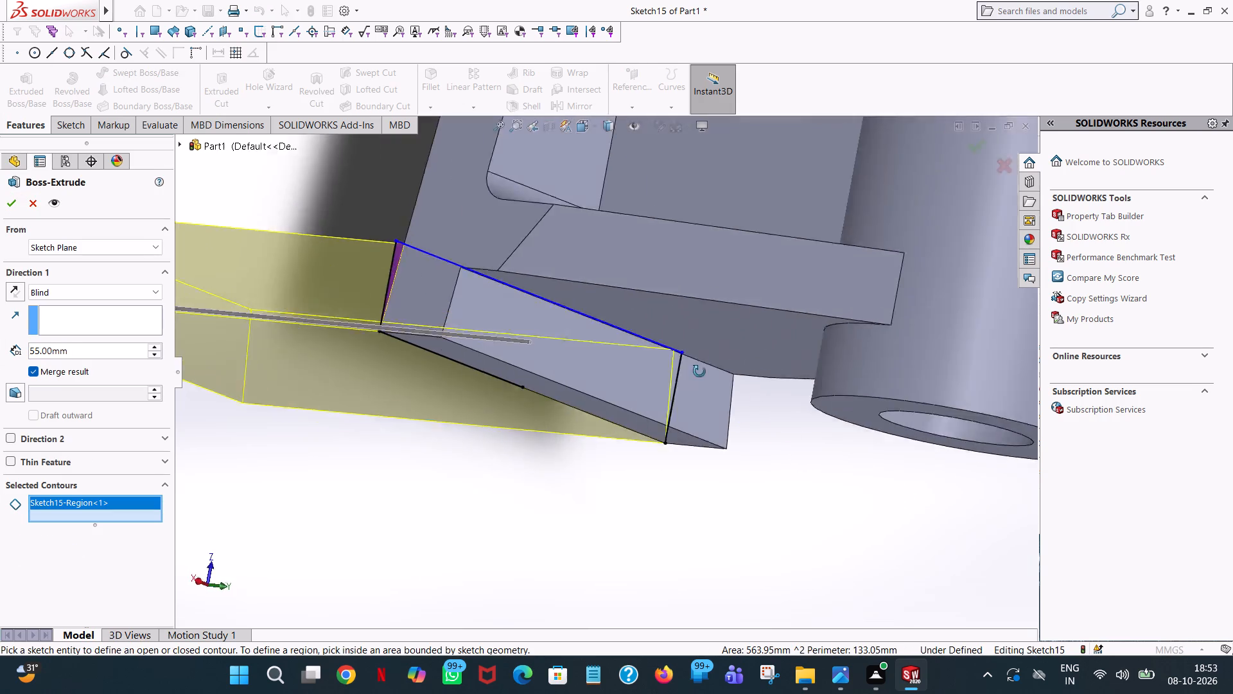
middle_click_drag(699, 371, 703, 266)
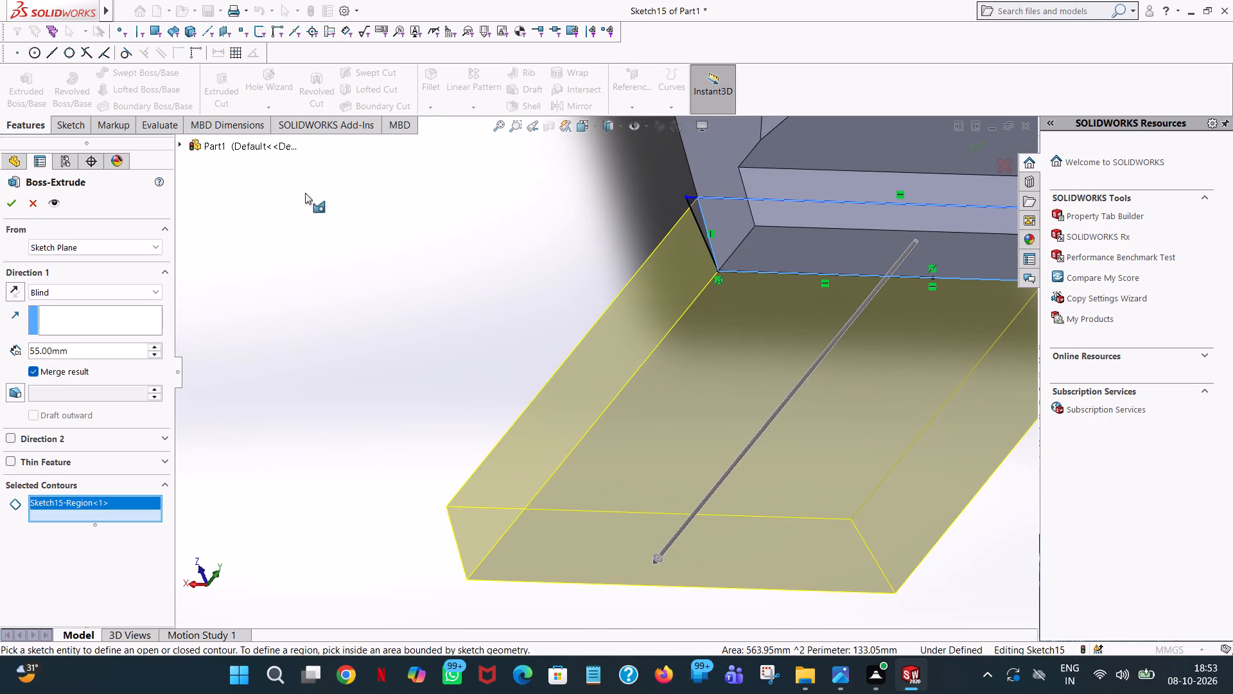
left_click(9, 206)
Examine the newly extruded plate and its junction with the bracket from several sides.
scroll(593, 319, "down", 1)
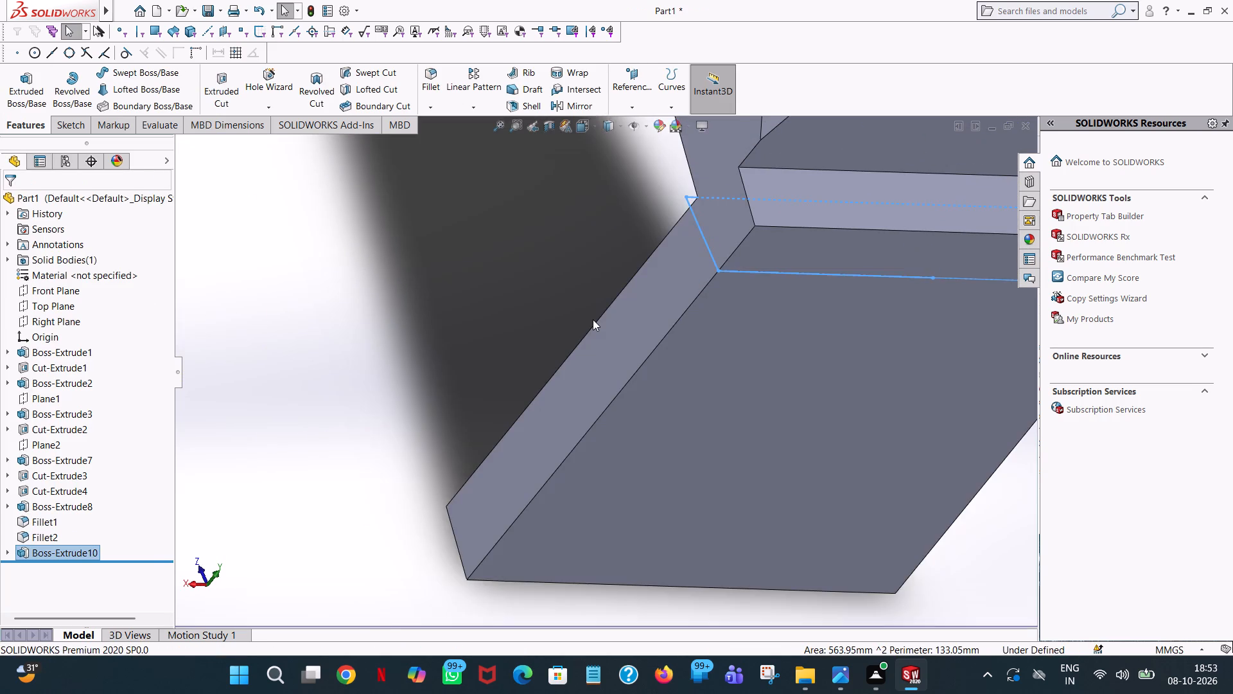
scroll(593, 319, "down", 1)
scroll(593, 319, "up", 7)
middle_click_drag(554, 454, 672, 501)
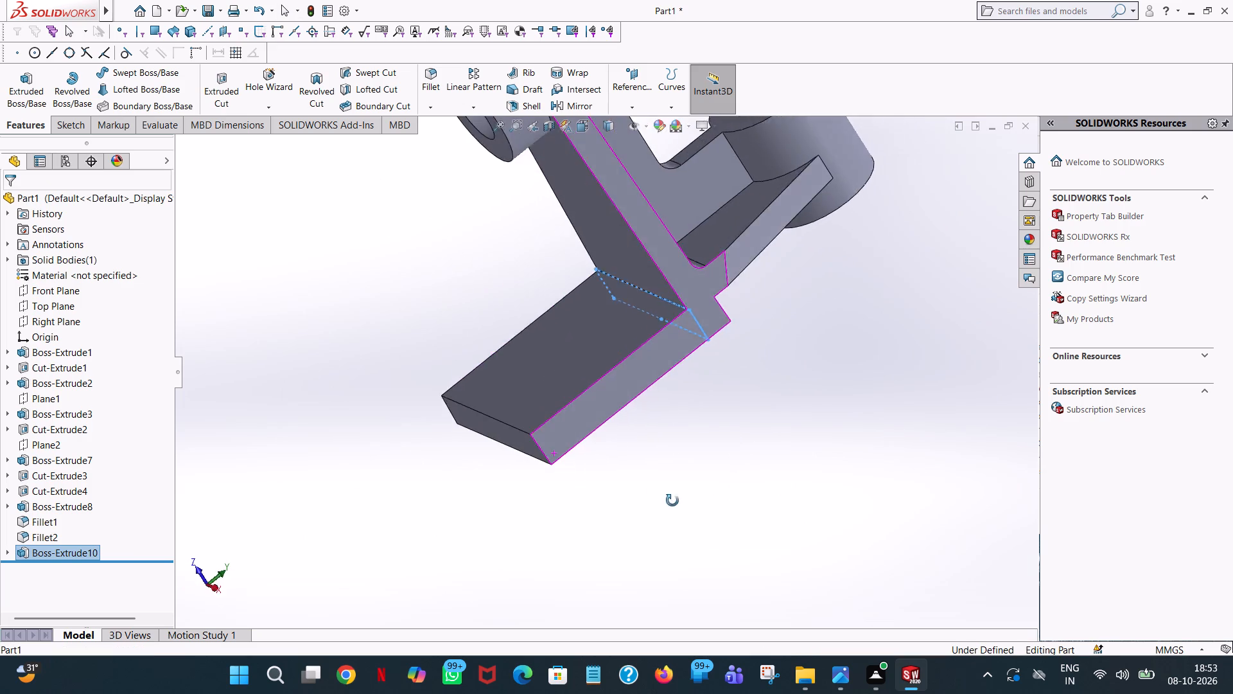
middle_click_drag(672, 501, 744, 599)
scroll(435, 255, "down", 1)
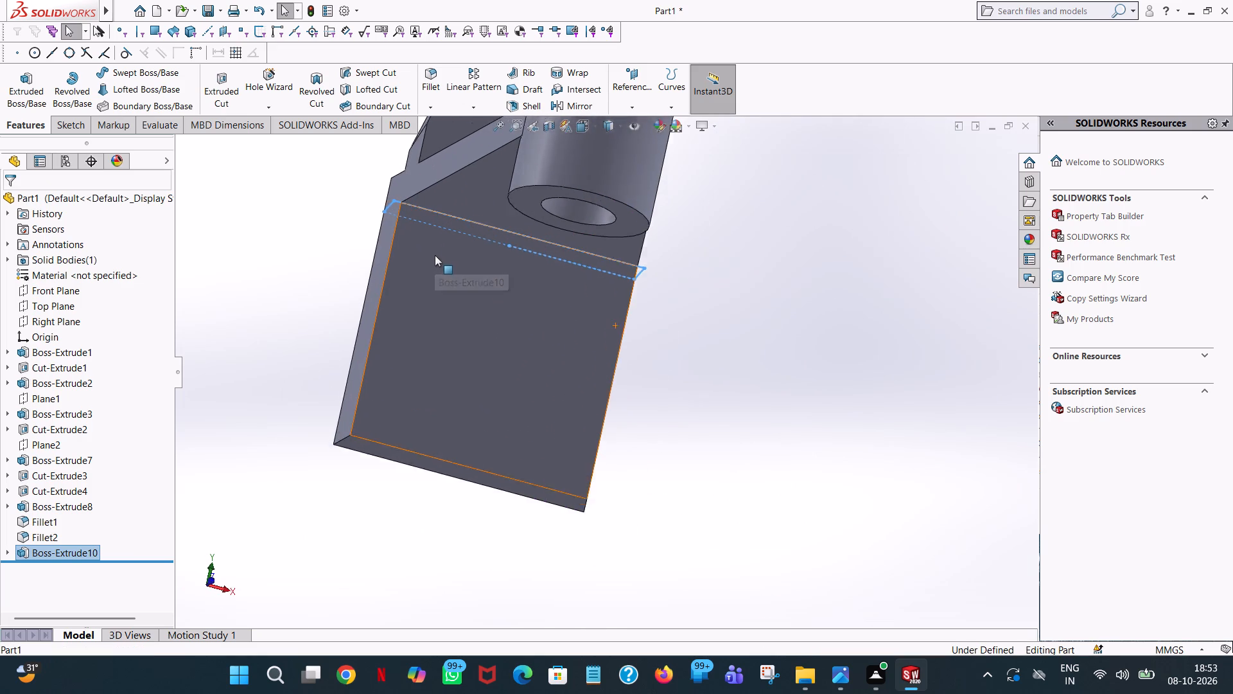
scroll(435, 255, "down", 4)
scroll(756, 315, "down", 1)
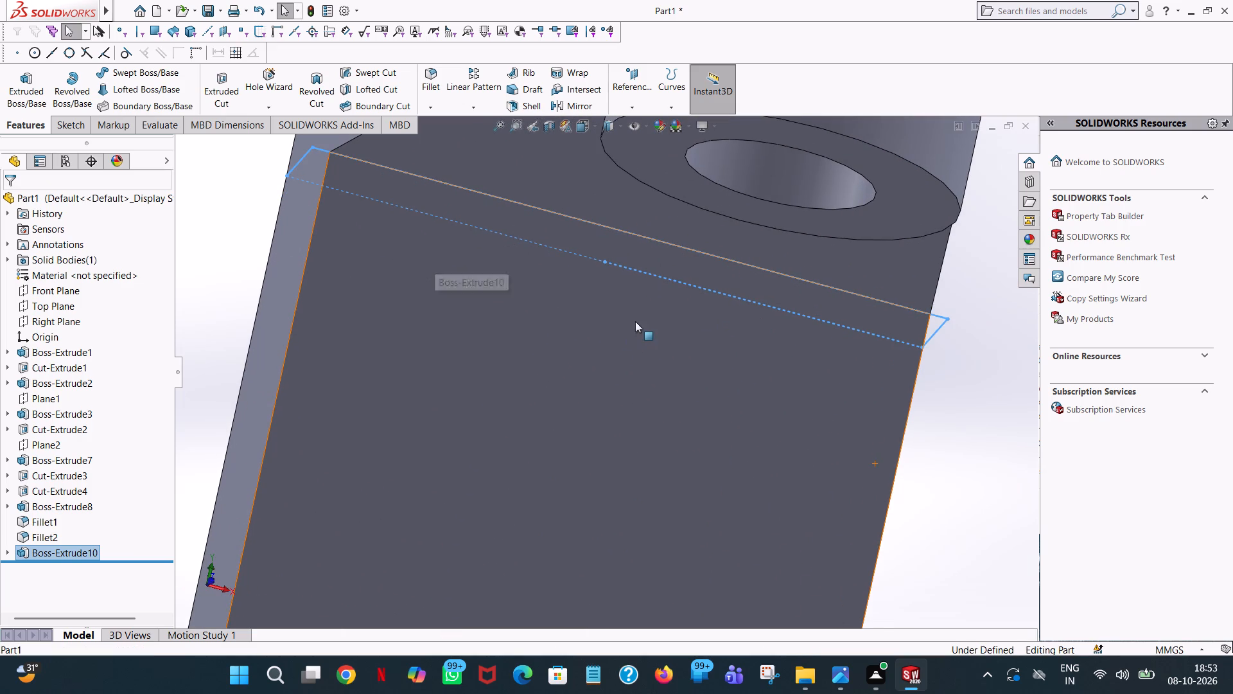
middle_click_drag(635, 321, 600, 330)
left_click(988, 430)
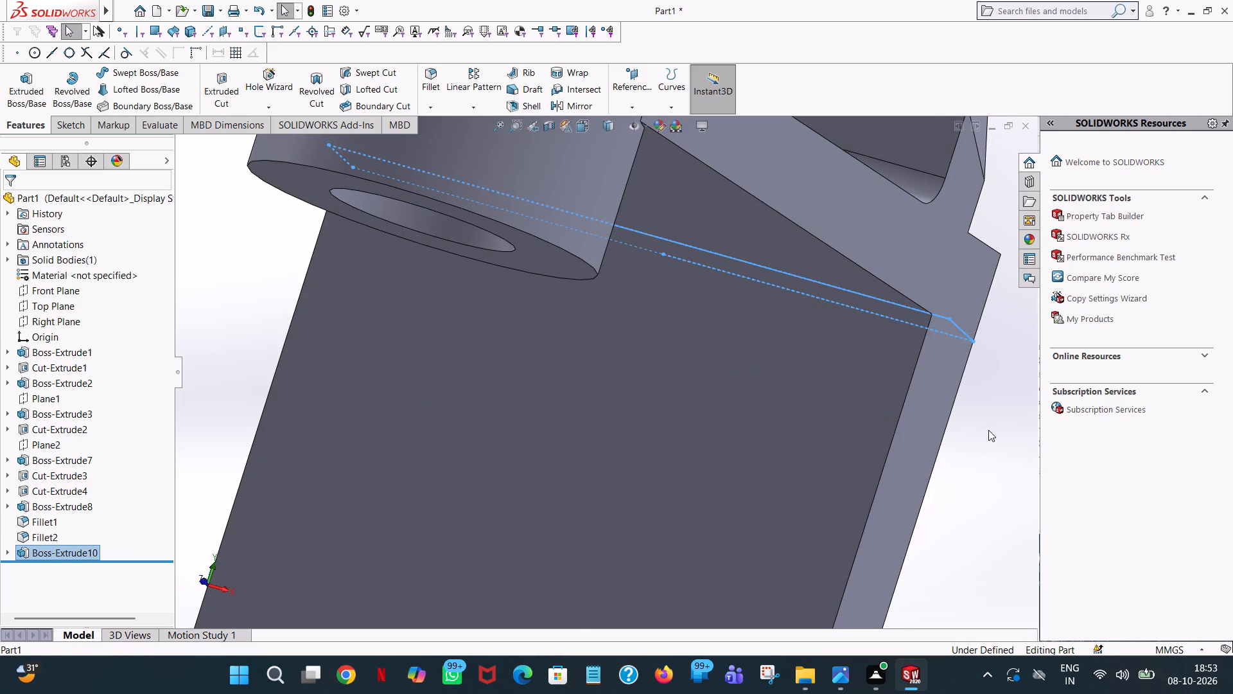
middle_click_drag(981, 384, 974, 476)
scroll(931, 429, "down", 3)
scroll(924, 425, "up", 7)
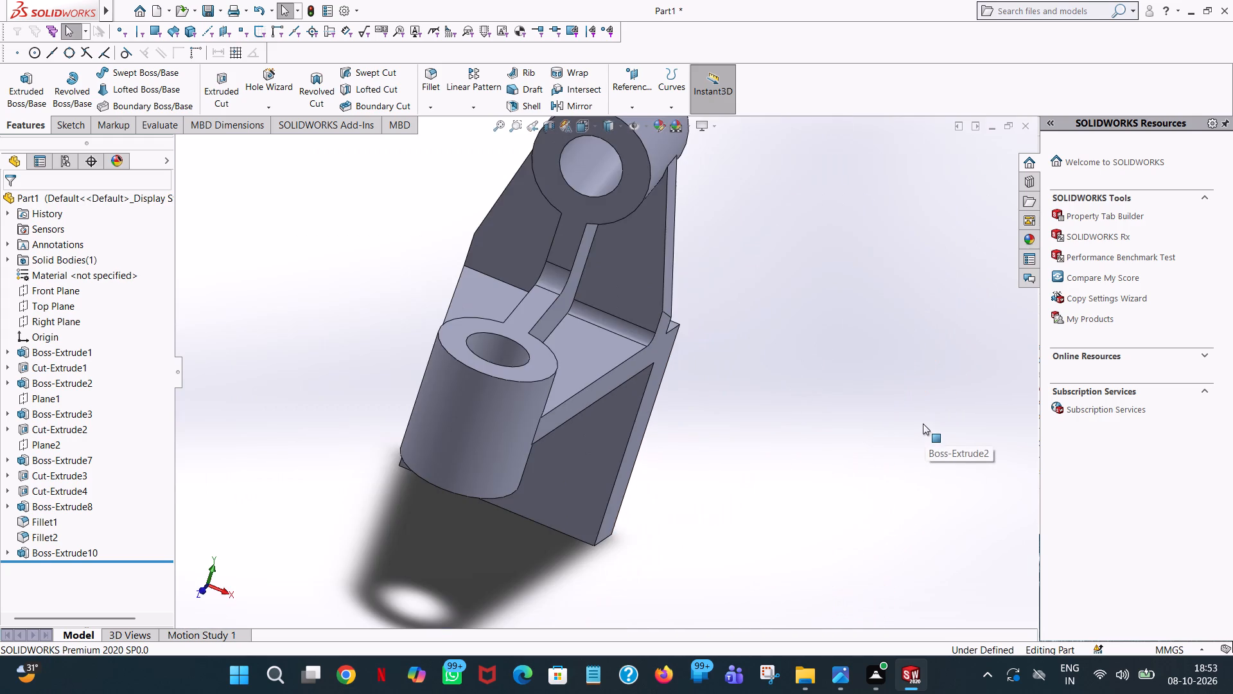
scroll(923, 423, "up", 2)
middle_click_drag(591, 558, 617, 447)
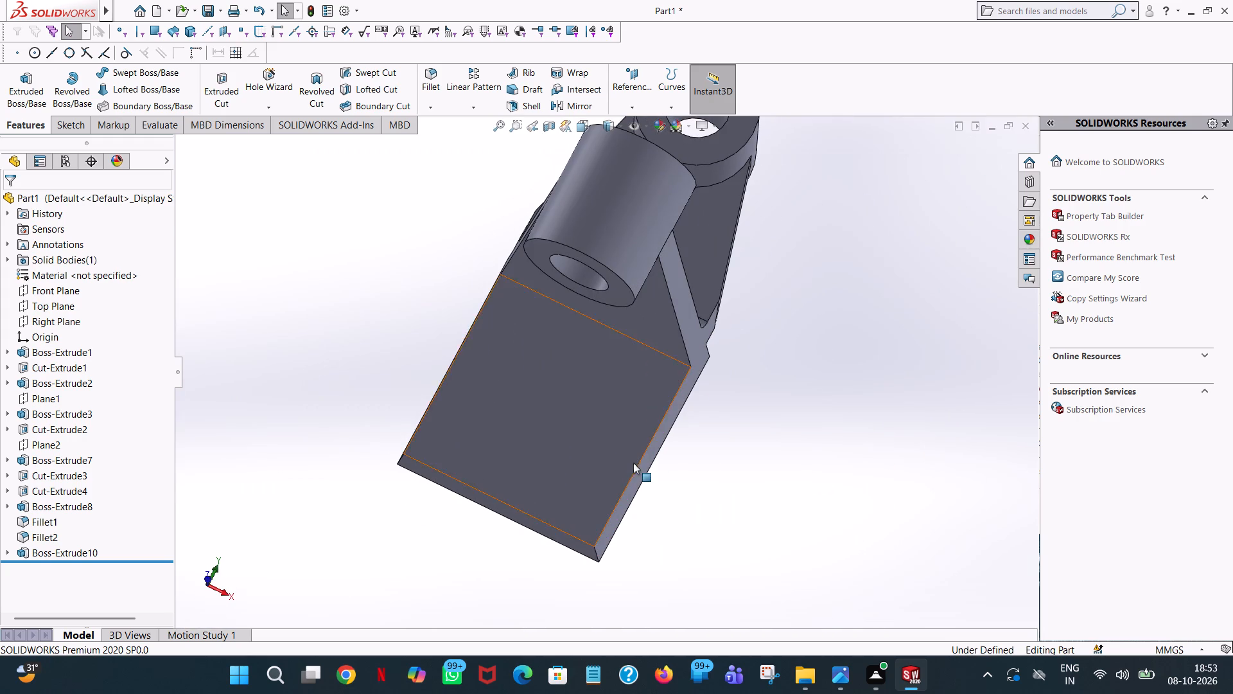
scroll(434, 445, "down", 1)
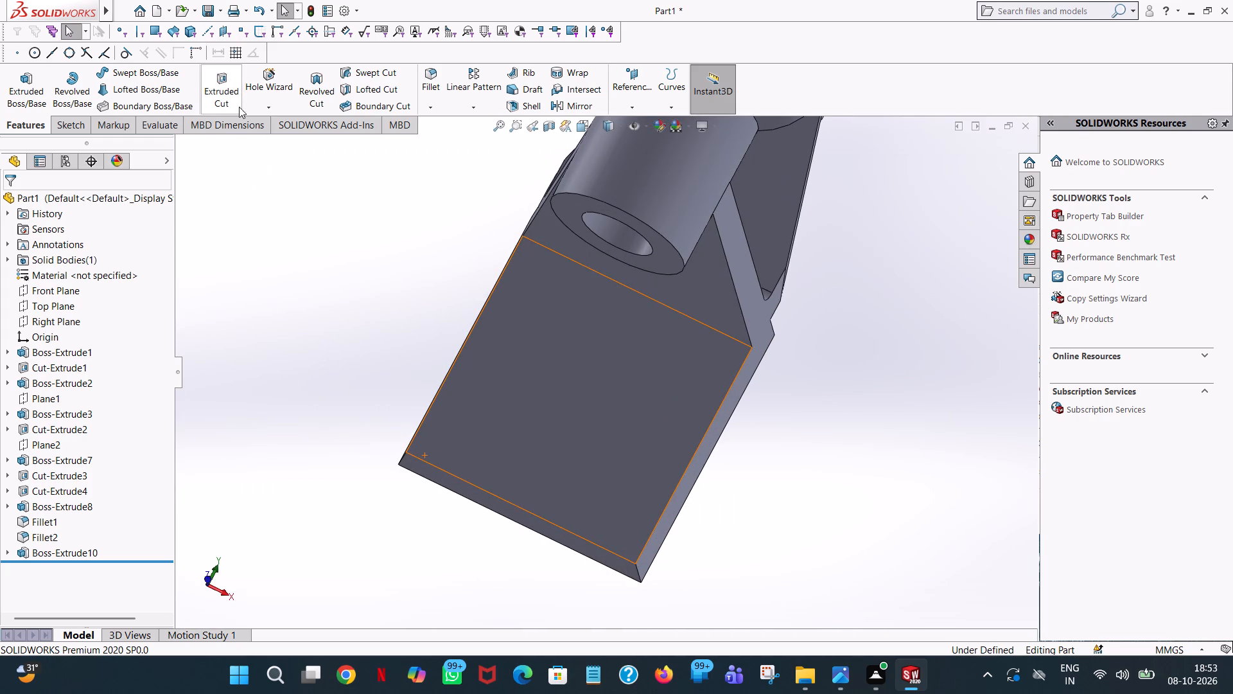
Start an Extruded Cut sketch on the new plate's large face below the cylindrical boss.
left_click(225, 96)
left_click(501, 400)
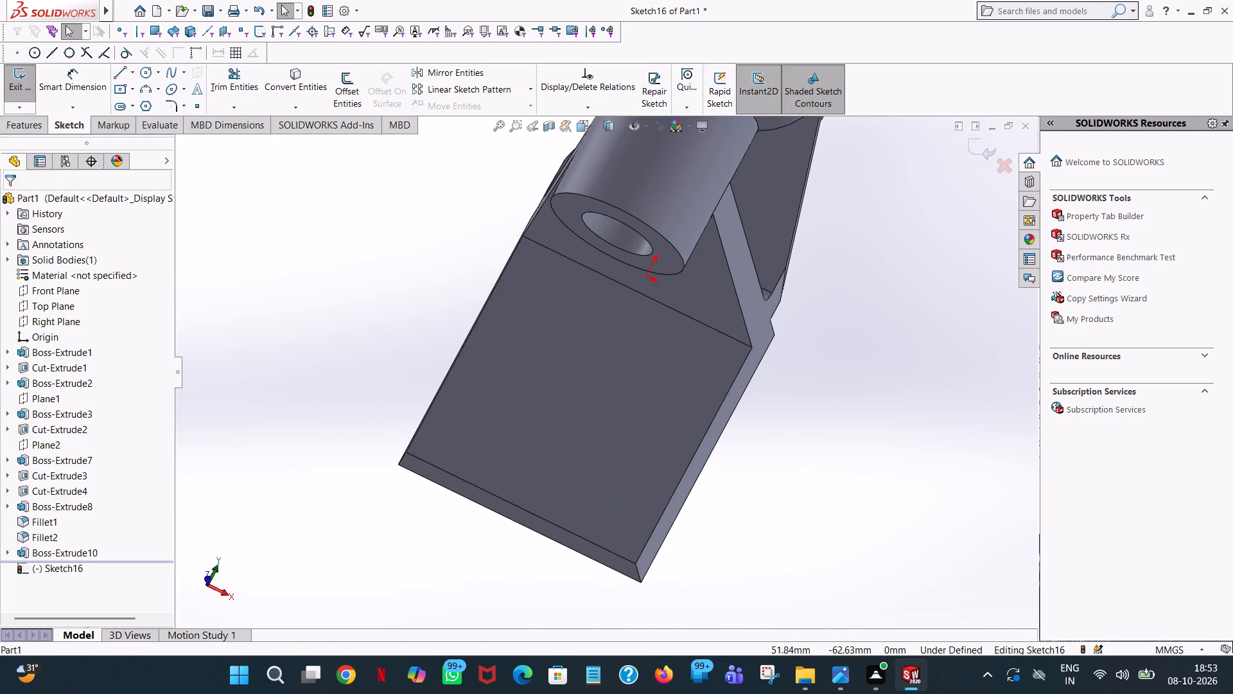
key("space")
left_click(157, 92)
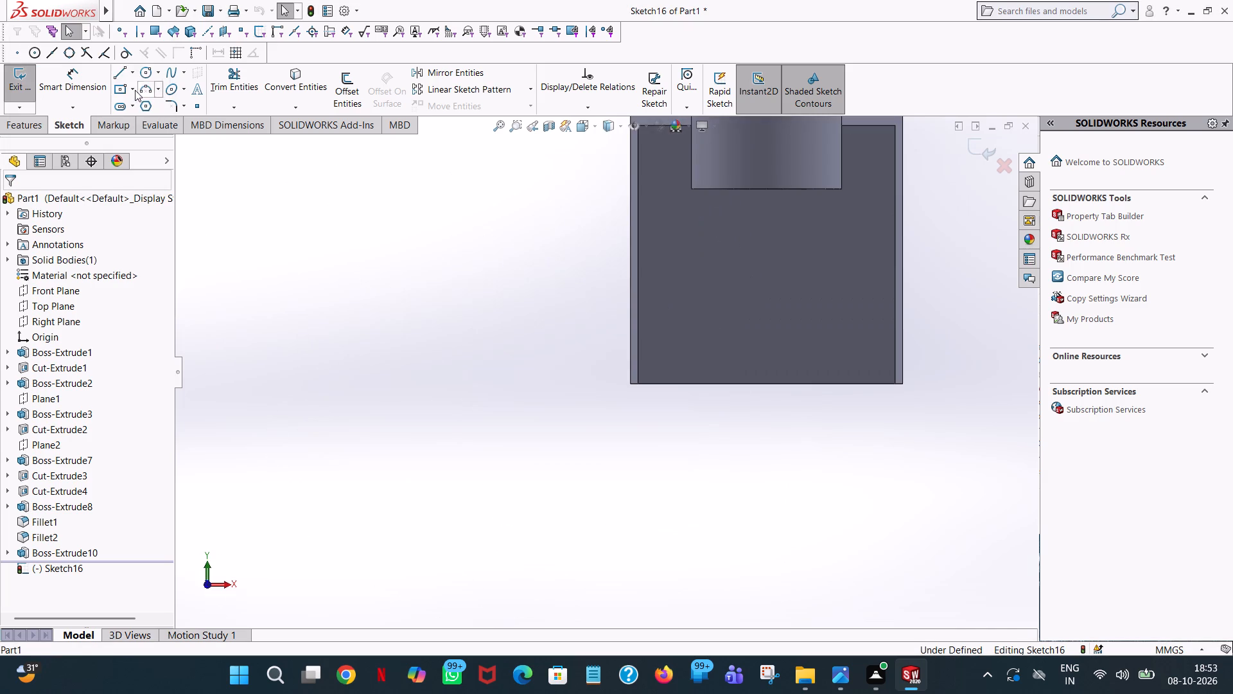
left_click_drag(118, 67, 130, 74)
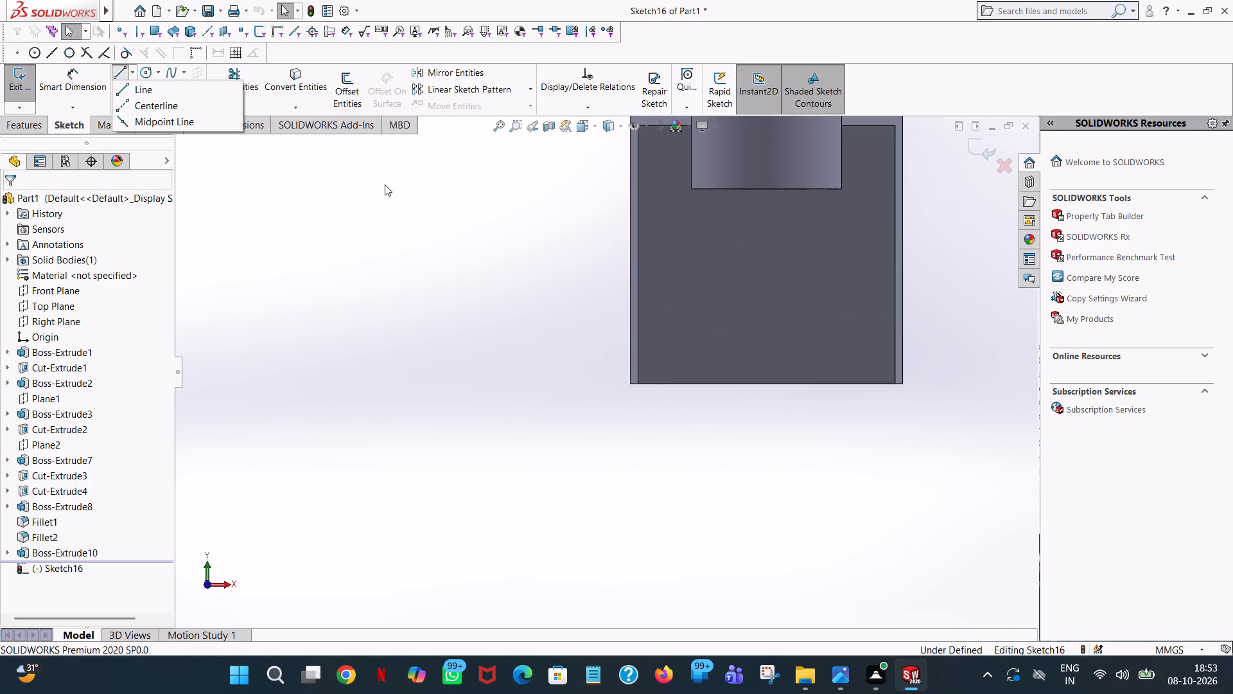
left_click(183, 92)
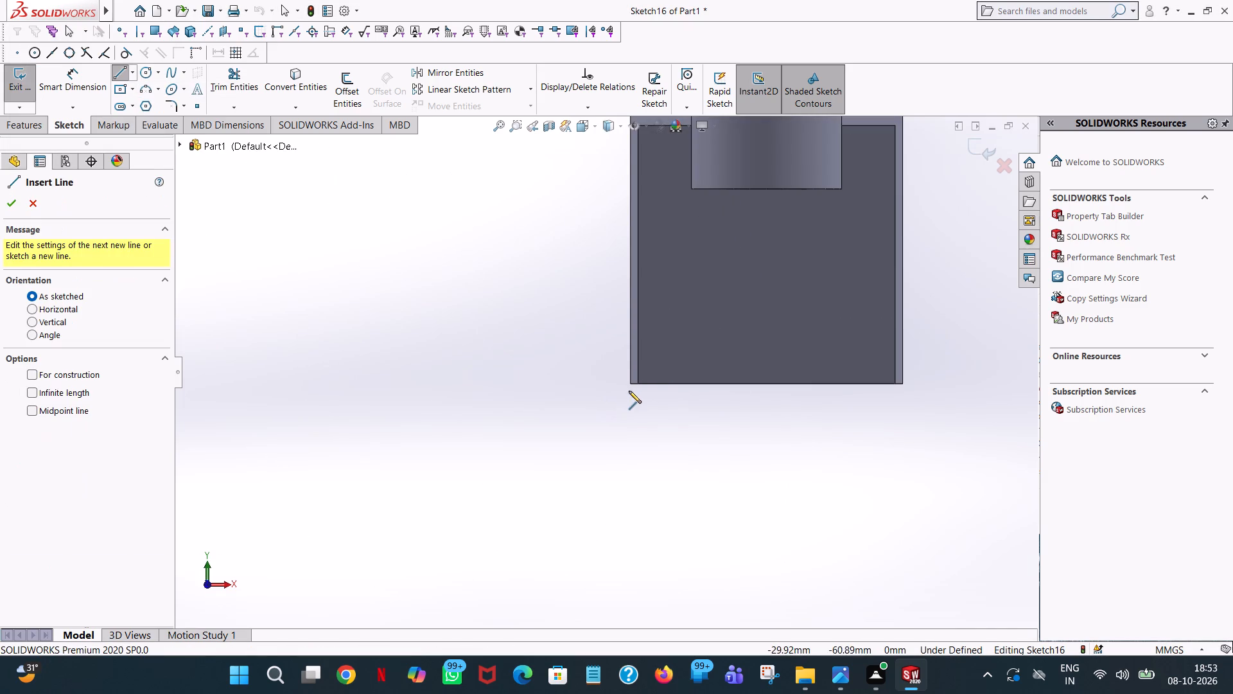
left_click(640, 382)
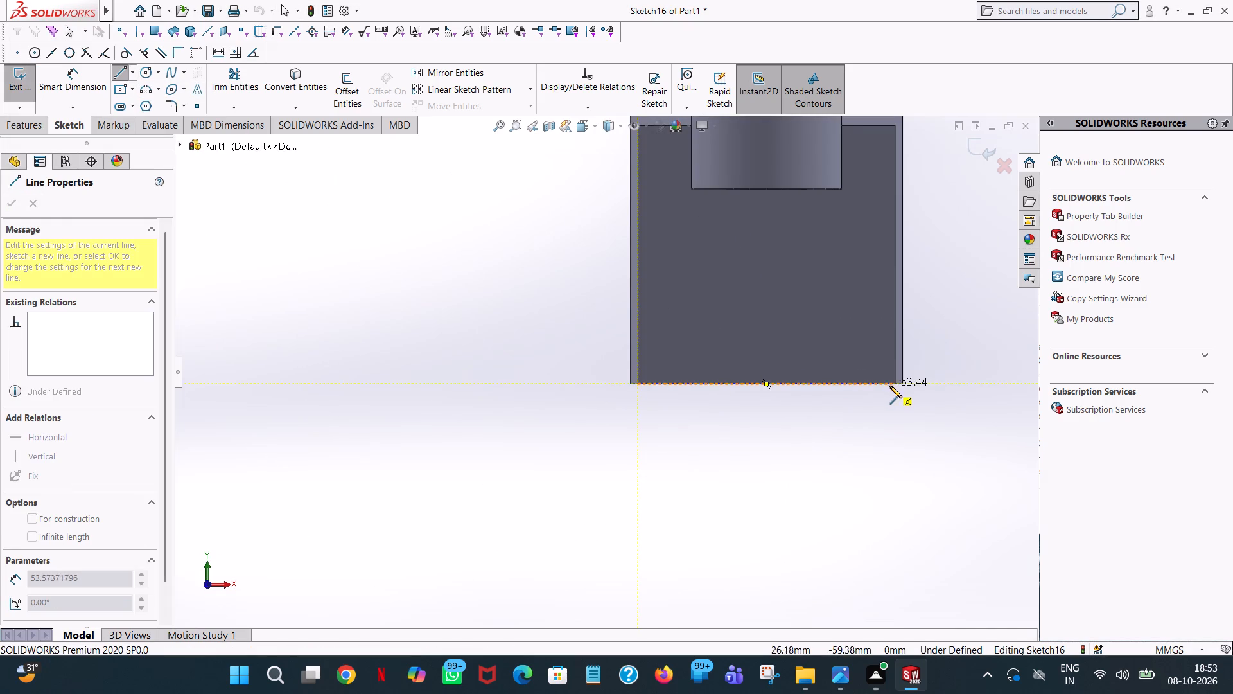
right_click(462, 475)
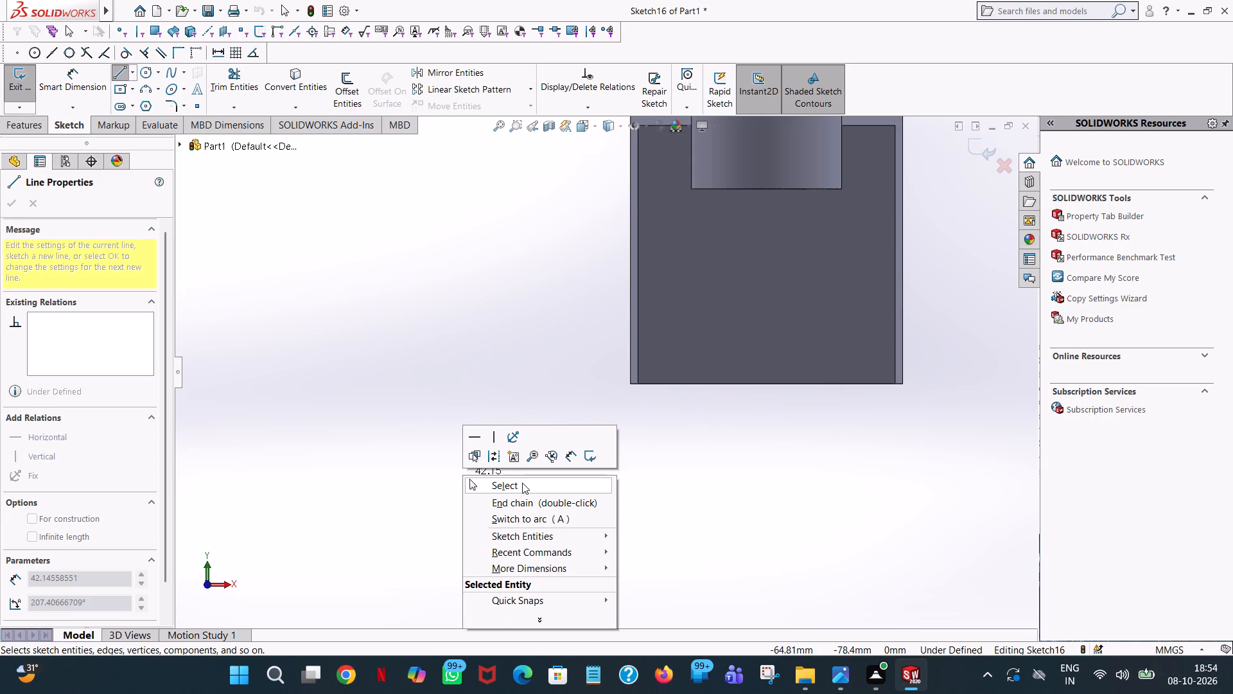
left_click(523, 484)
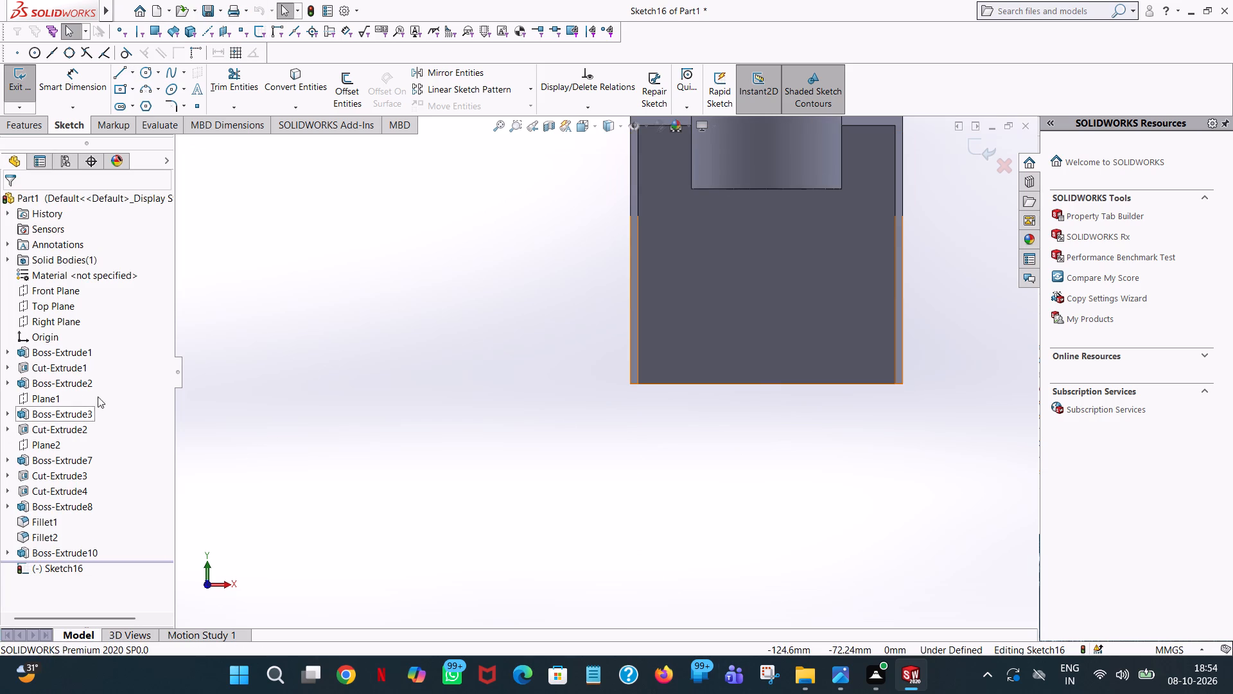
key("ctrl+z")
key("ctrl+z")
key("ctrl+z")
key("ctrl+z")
Exit the empty cut sketch on the plate's large face without drawing anything in it.
key("ctrl+z")
key("ctrl+z")
left_click(64, 553)
right_click(64, 553)
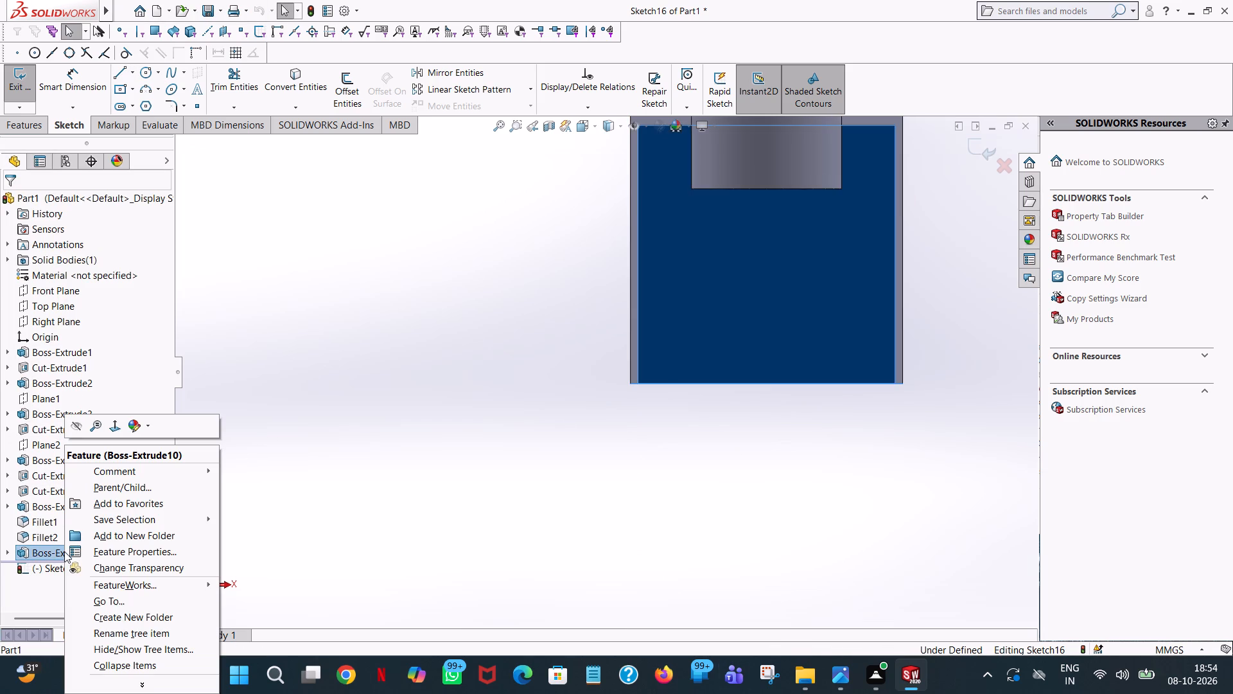
left_click(28, 548)
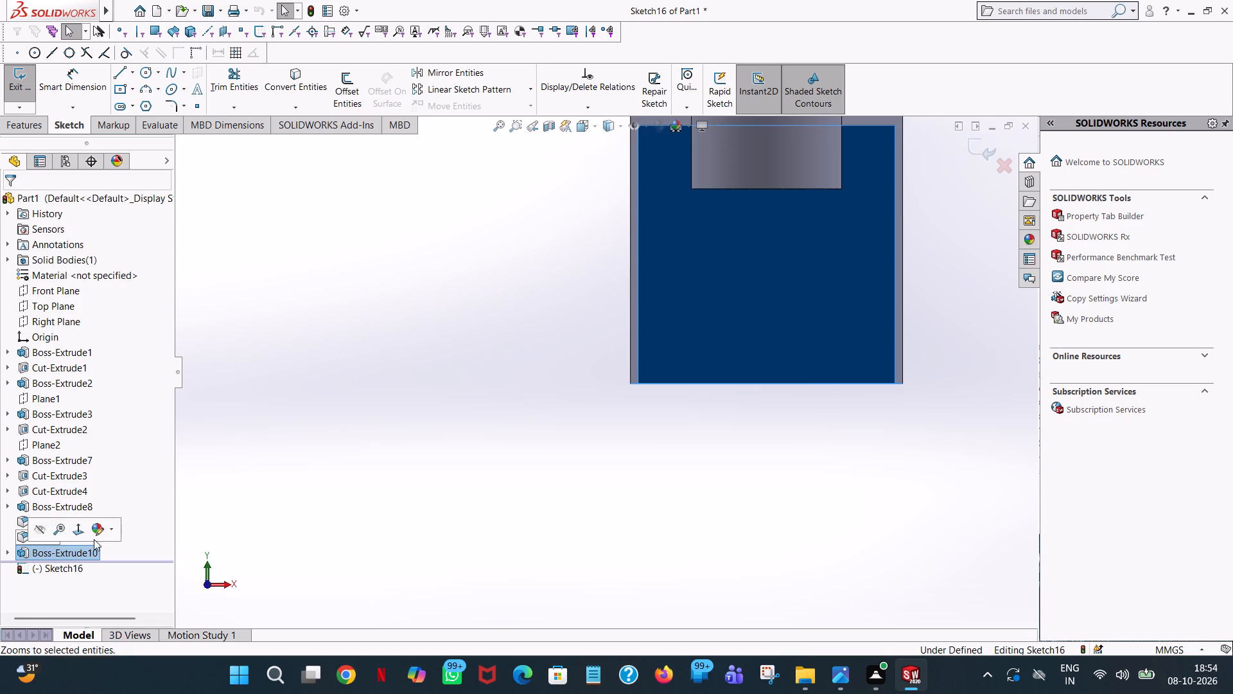
left_click_drag(231, 468, 245, 465)
left_click(17, 76)
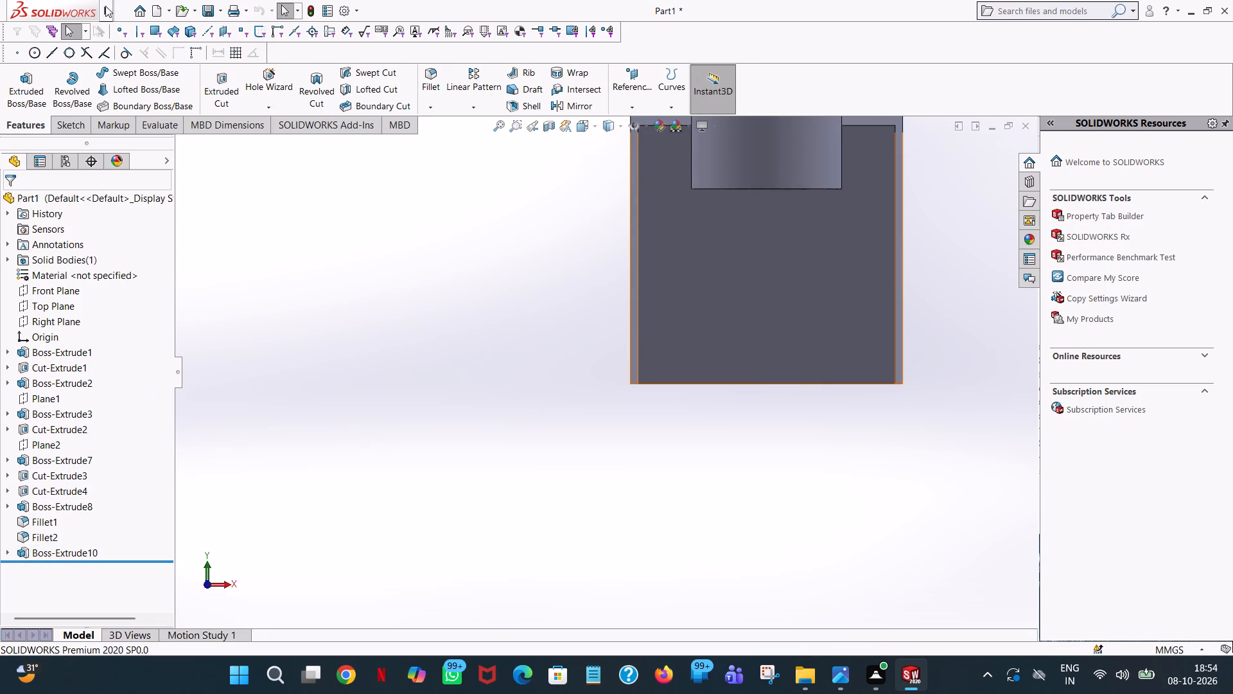
Open the plate extrusion's profile sketch and examine how its vertical sides line up with the trapezoidal face's slanted edges.
left_click(58, 551)
right_click(58, 551)
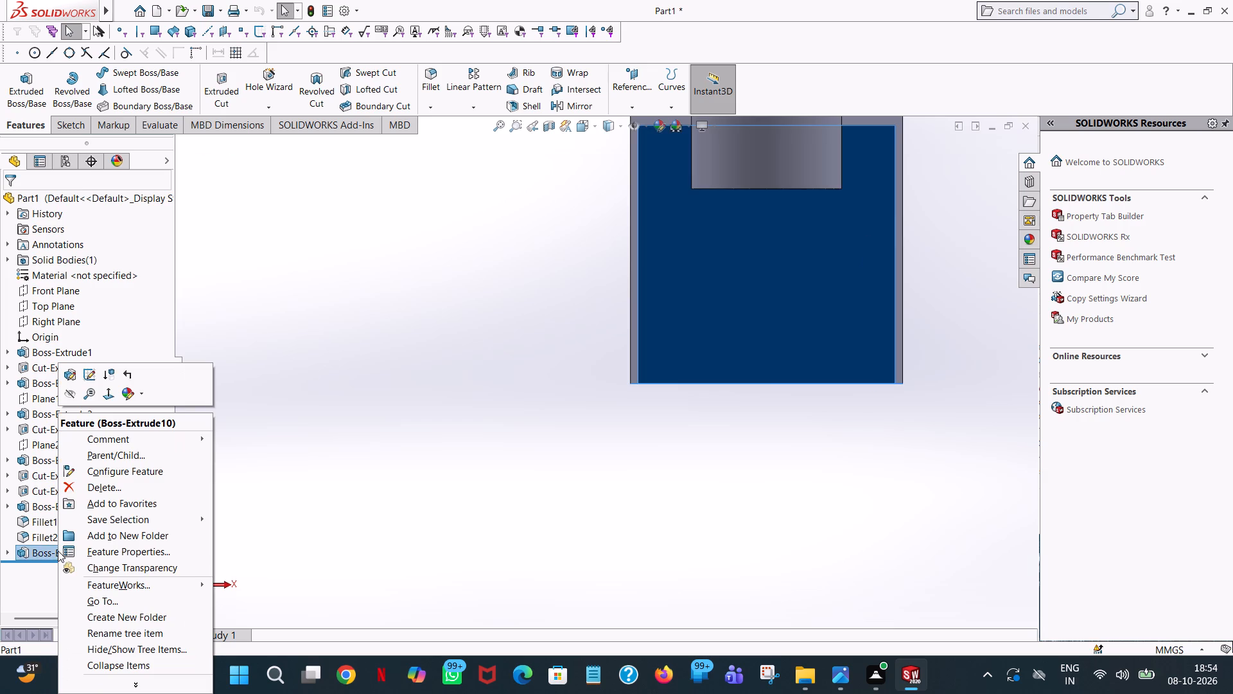
left_click(90, 379)
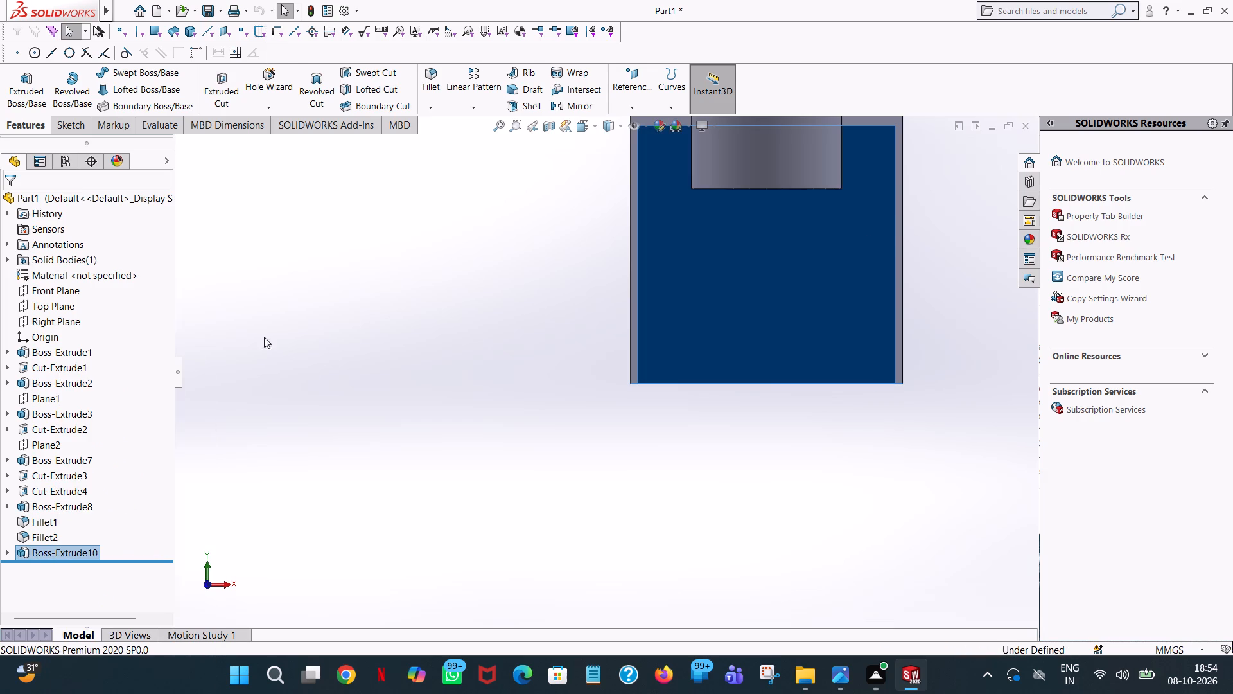
middle_click_drag(936, 231, 997, 31)
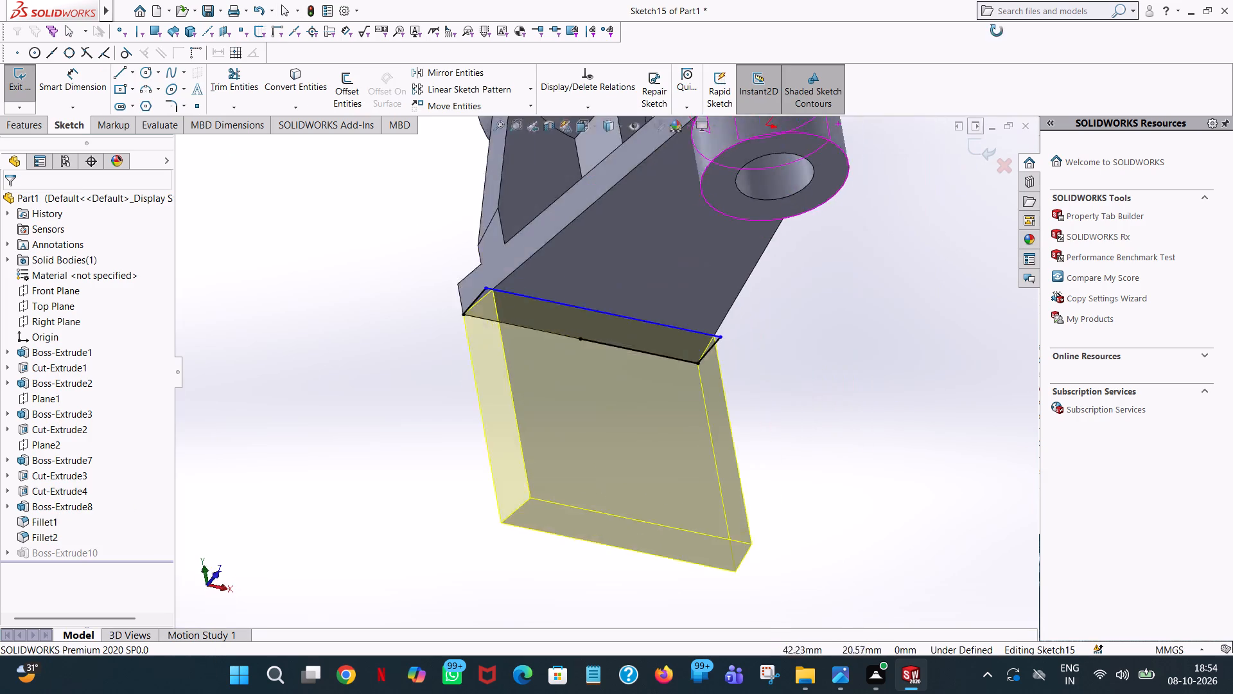
middle_click_drag(997, 31, 993, 0)
scroll(975, 0, "up", 2)
scroll(626, 401, "down", 3)
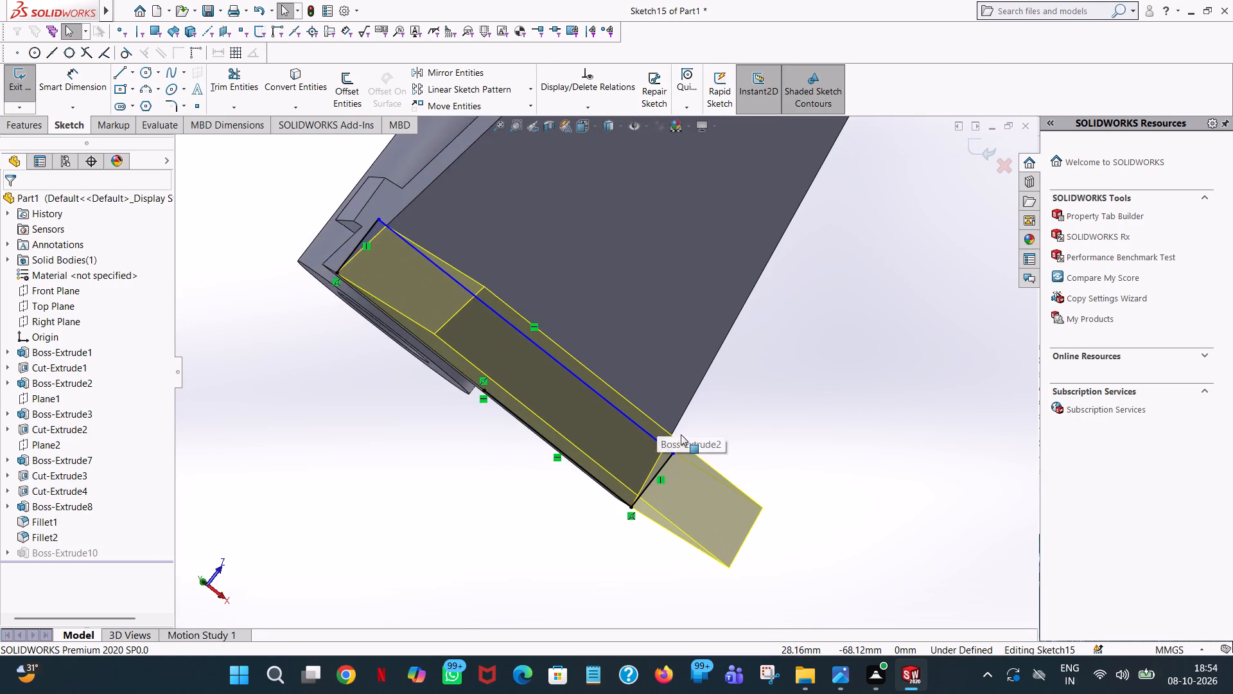
scroll(681, 434, "down", 2)
middle_click_drag(704, 482, 670, 243)
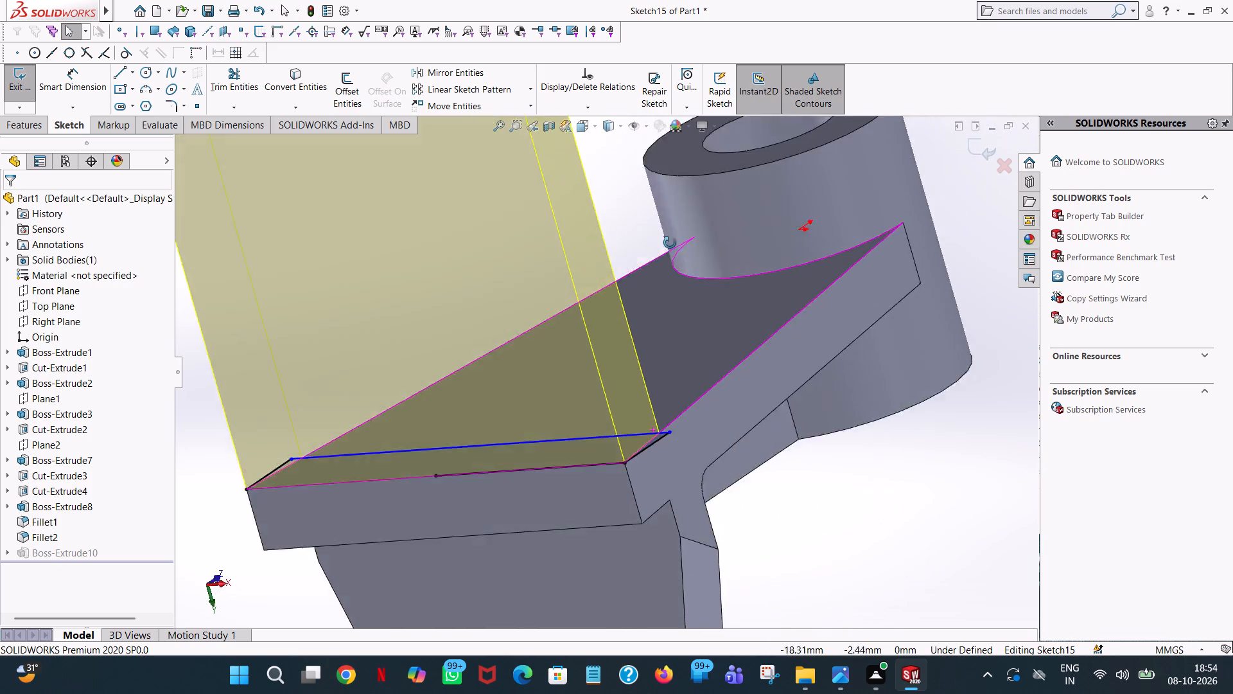
middle_click_drag(670, 243, 726, 454)
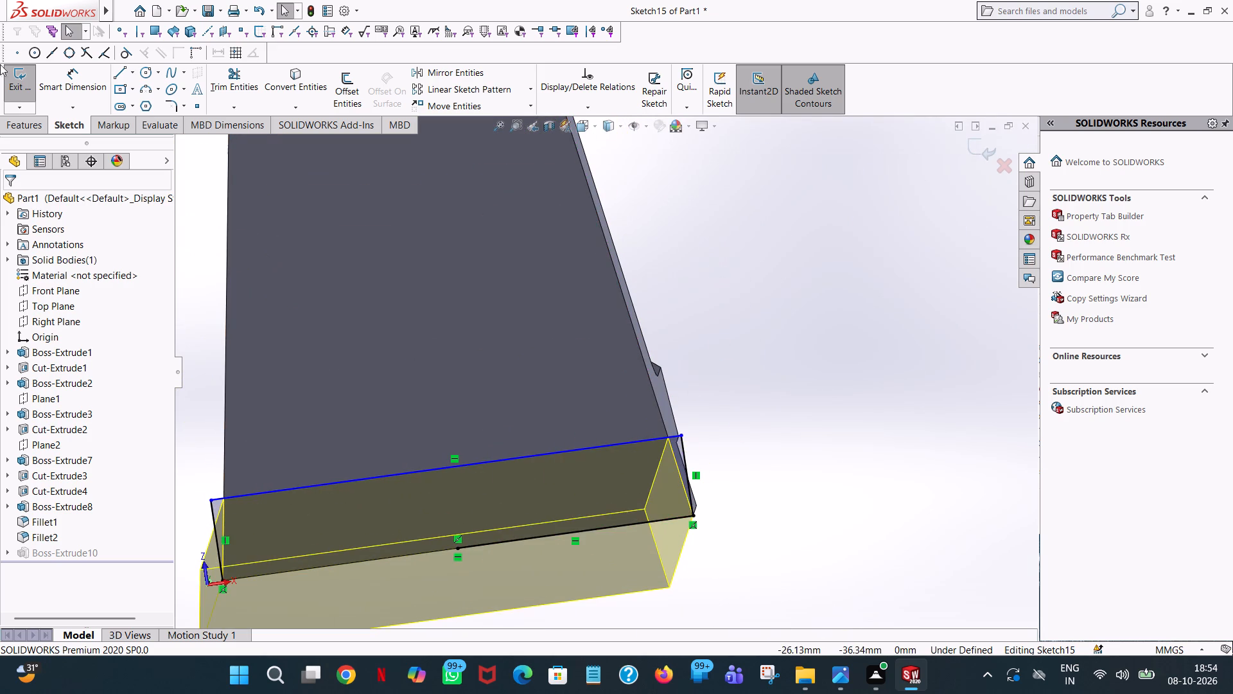
left_click(678, 452)
scroll(705, 485, "down", 3)
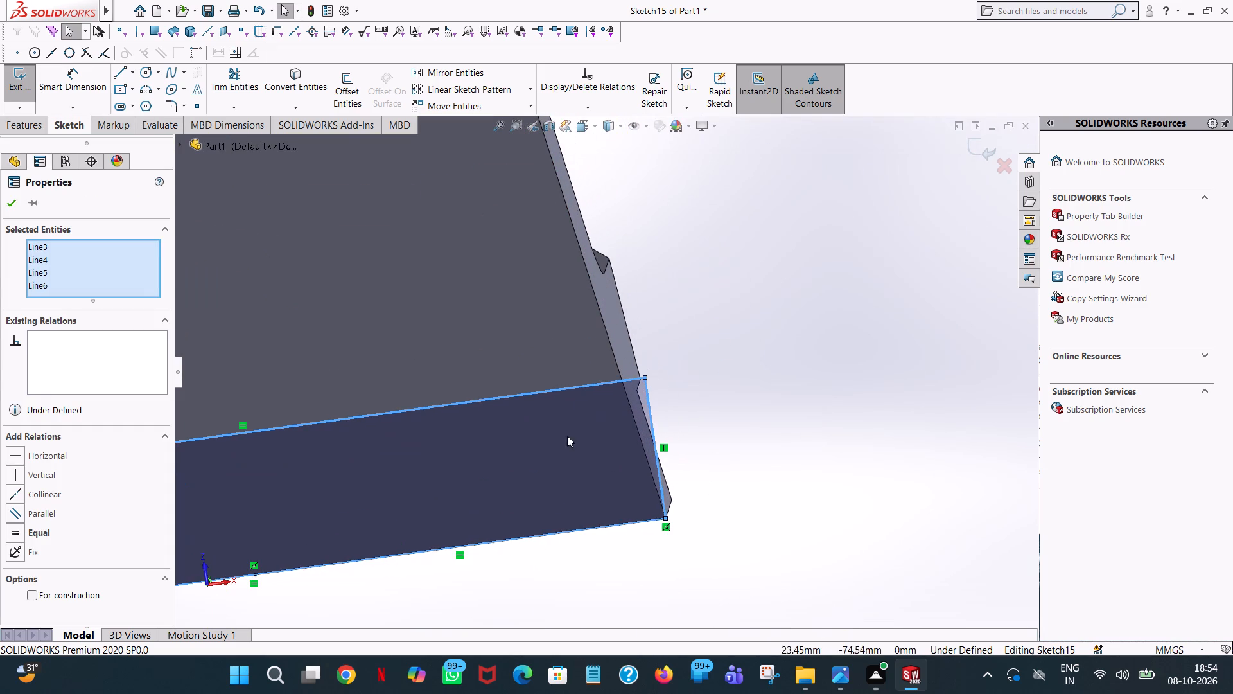
middle_click_drag(567, 436, 573, 342)
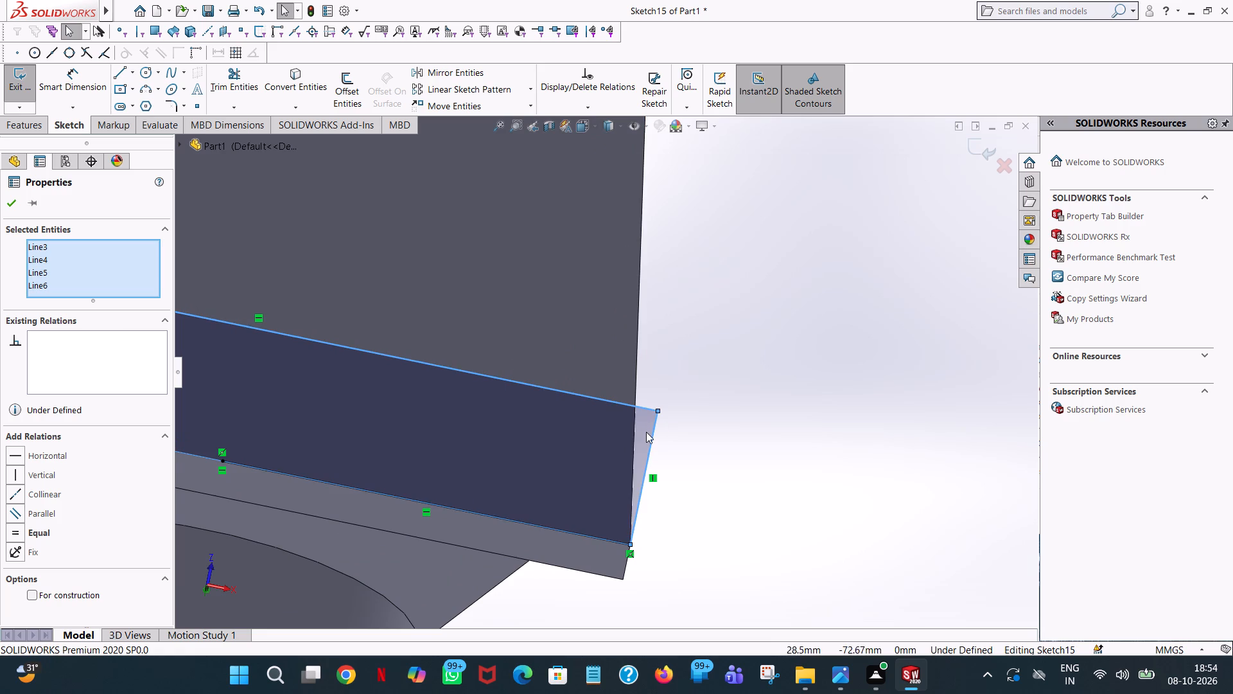
left_click(646, 432)
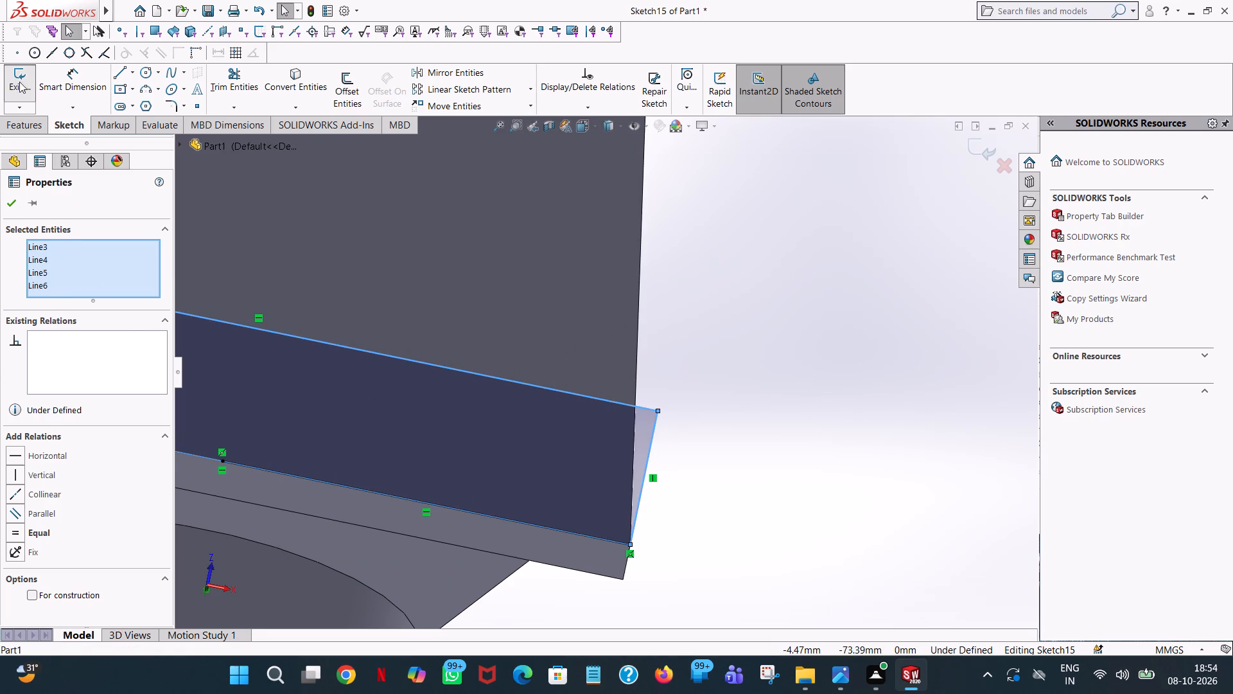
left_click(19, 82)
Edit the 55 mm plate extrusion to include the narrow triangular profile regions at both sides of its selected contour.
scroll(674, 451, "up", 7)
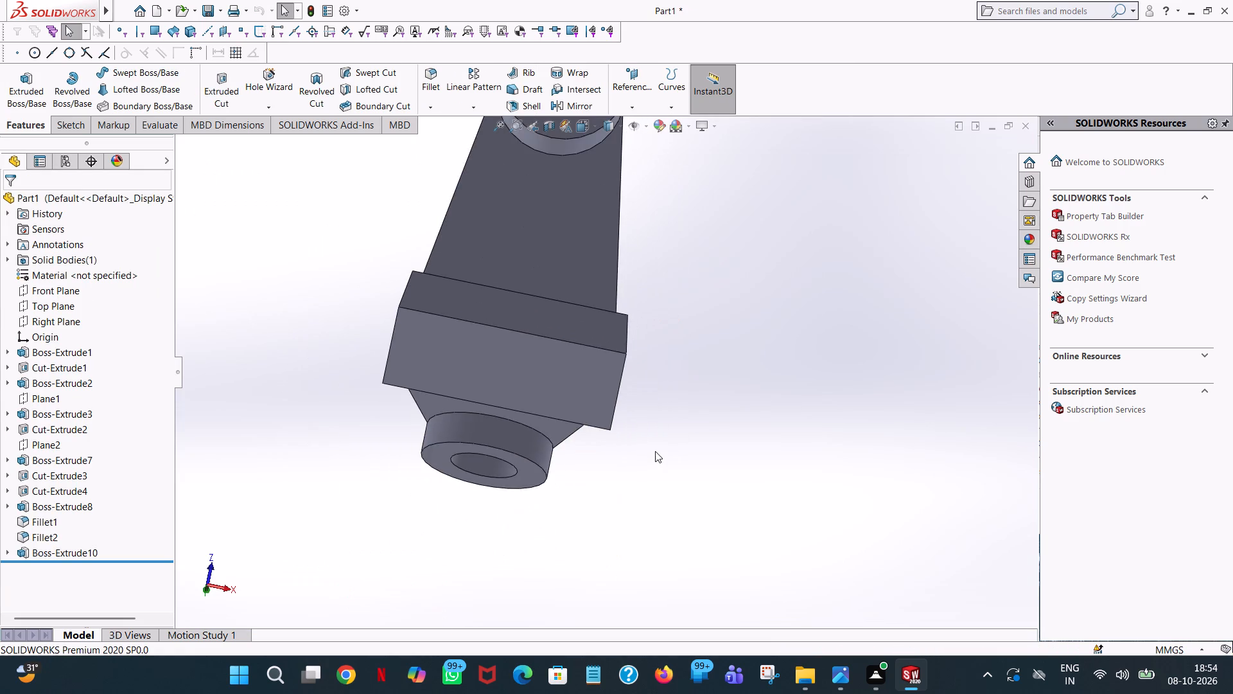
scroll(655, 451, "up", 2)
middle_click_drag(643, 448, 521, 313)
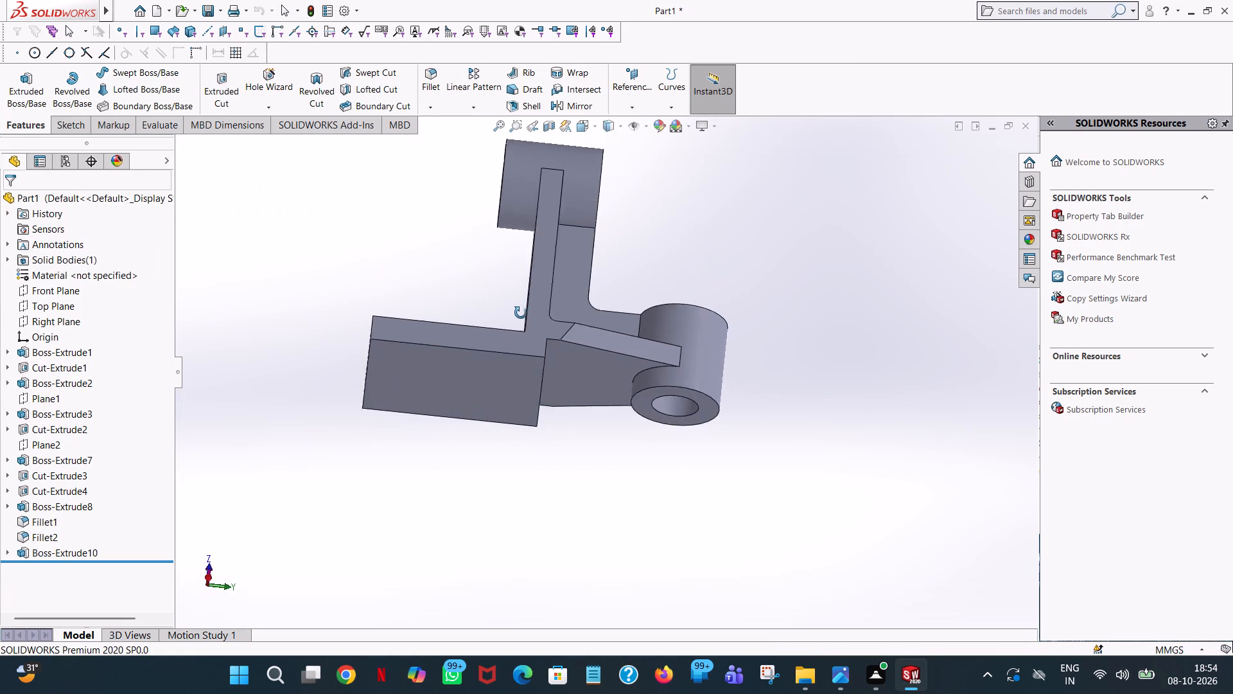
middle_click_drag(521, 313, 654, 491)
scroll(679, 338, "up", 1)
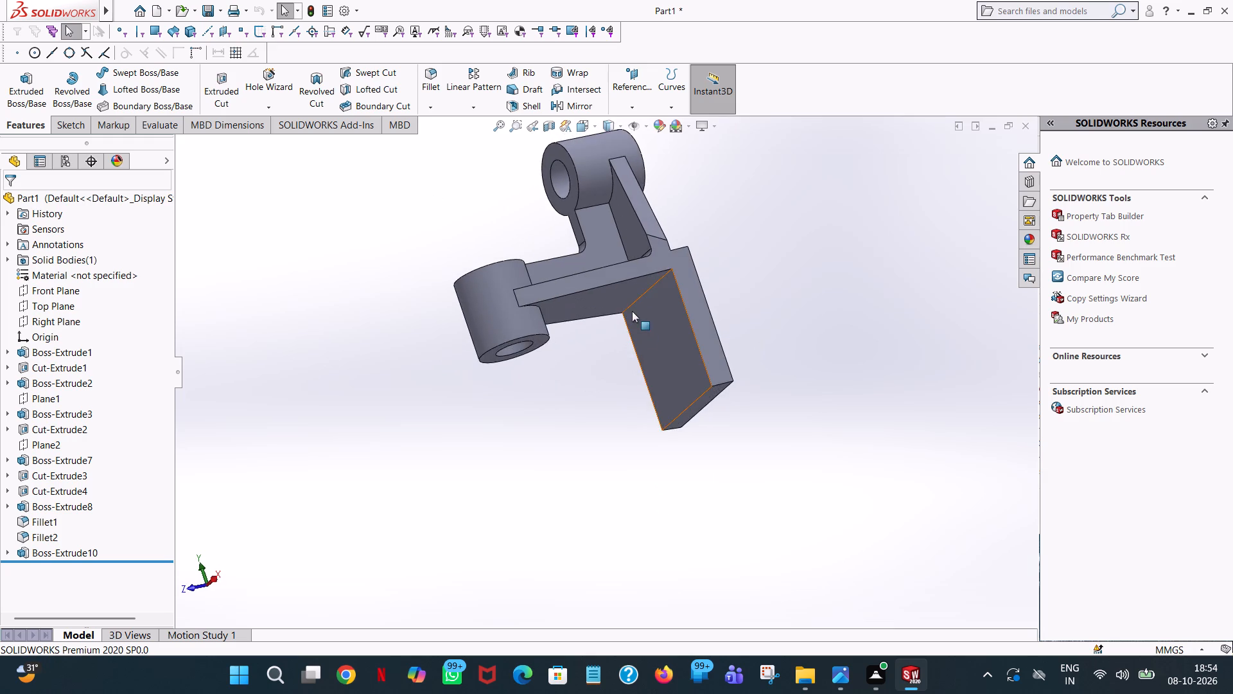
scroll(629, 316, "down", 2)
scroll(613, 320, "up", 3)
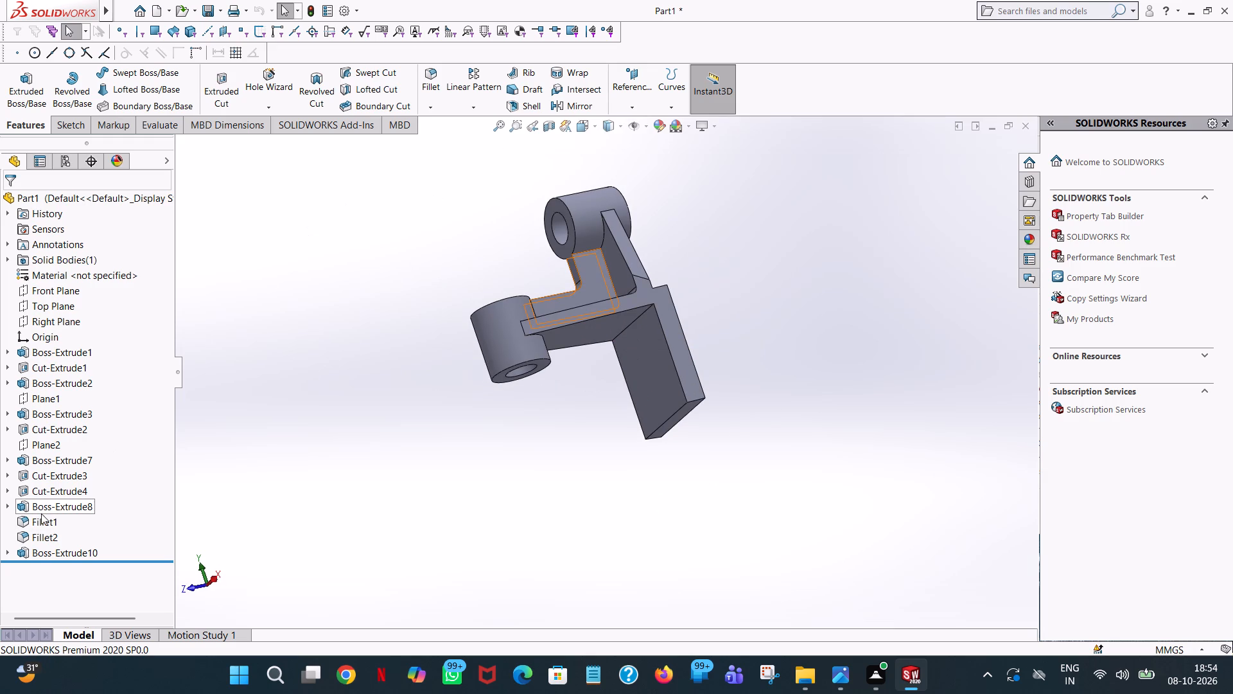
left_click(46, 508)
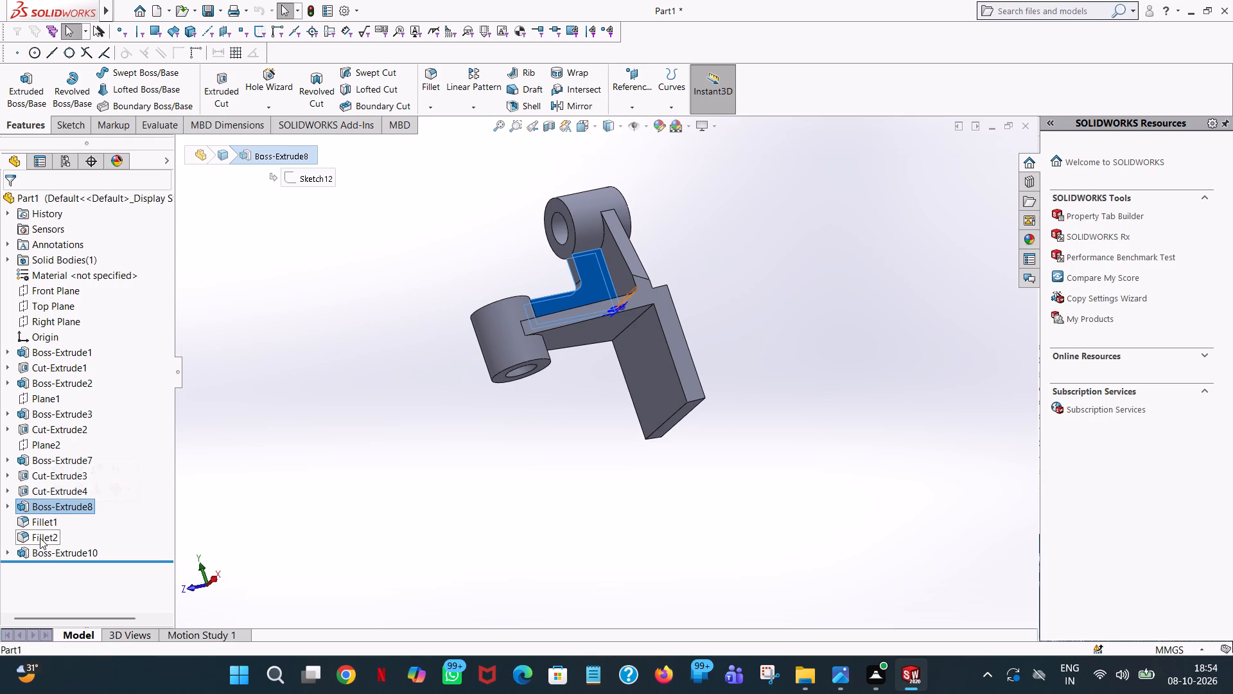
left_click(33, 547)
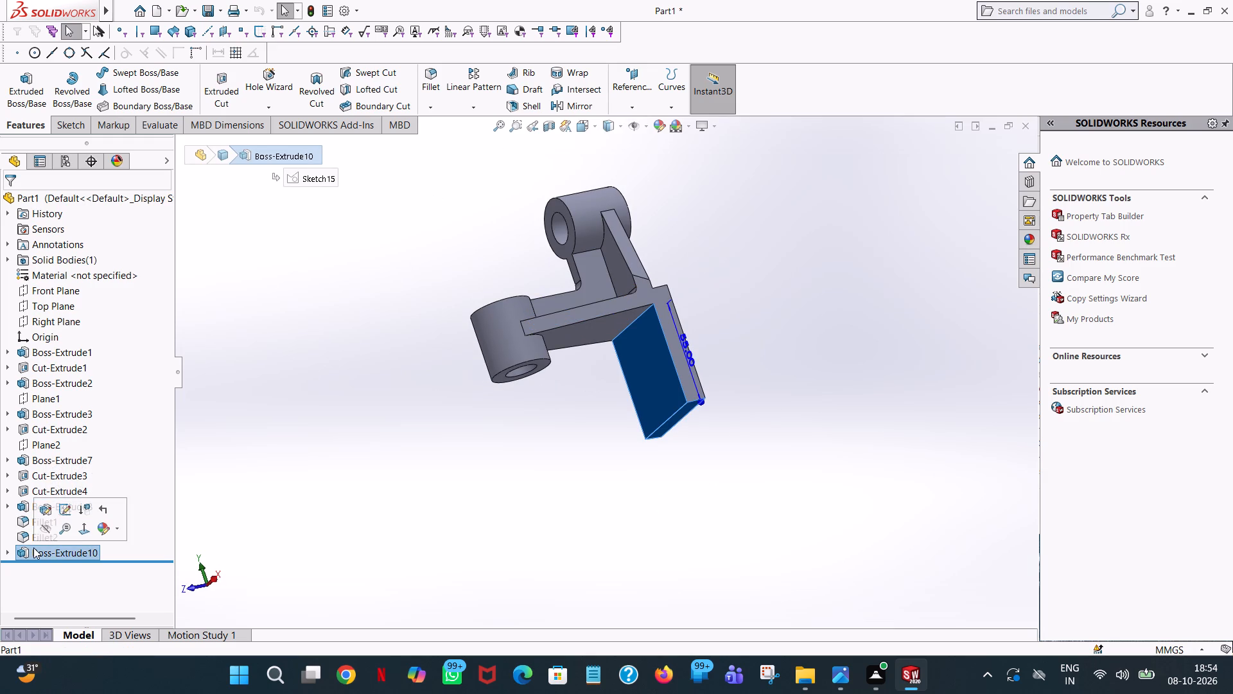
left_click(44, 501)
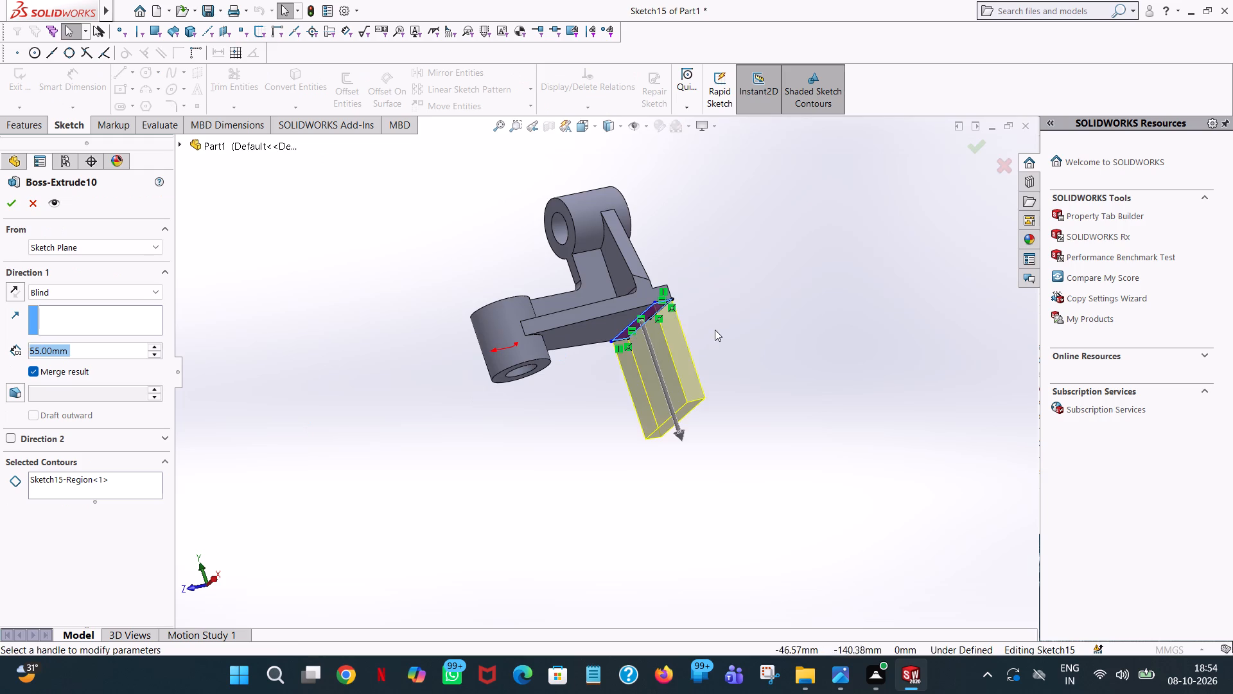
middle_click_drag(715, 329, 719, 104)
scroll(674, 261, "down", 7)
middle_click_drag(665, 308, 602, 305)
scroll(665, 308, "up", 1)
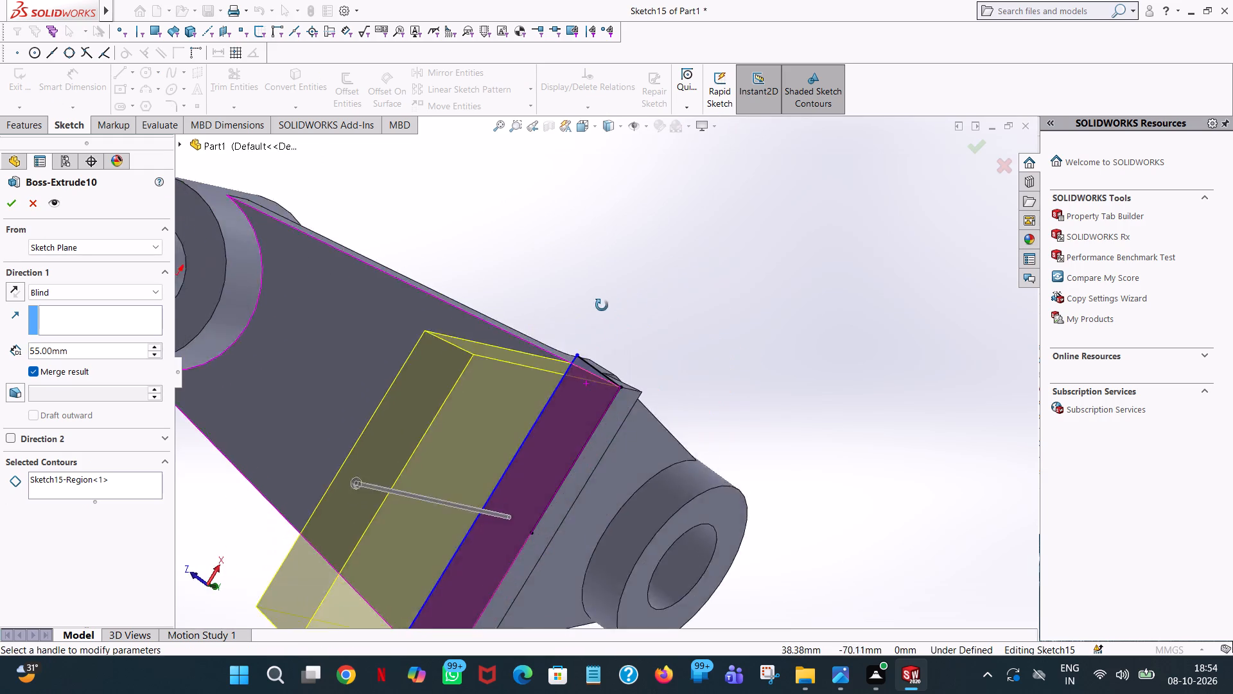
middle_click_drag(602, 305, 627, 382)
scroll(594, 382, "down", 7)
left_click(575, 327)
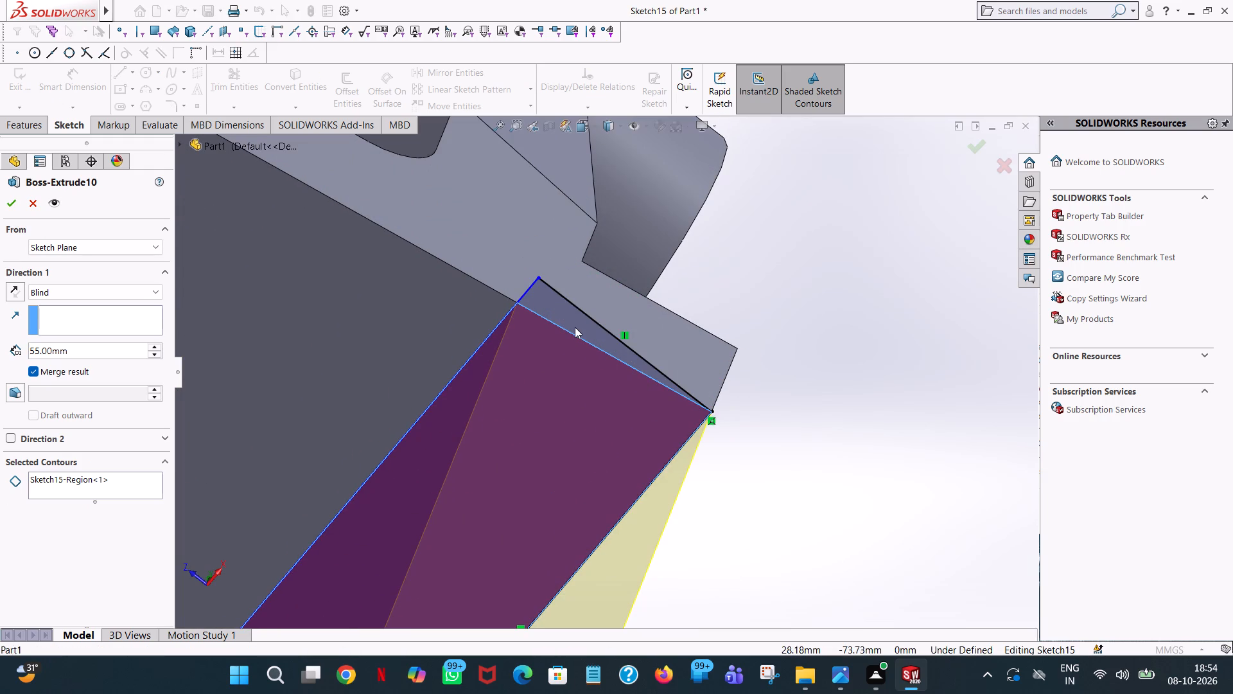
scroll(562, 368, "up", 11)
middle_click_drag(499, 472, 633, 310)
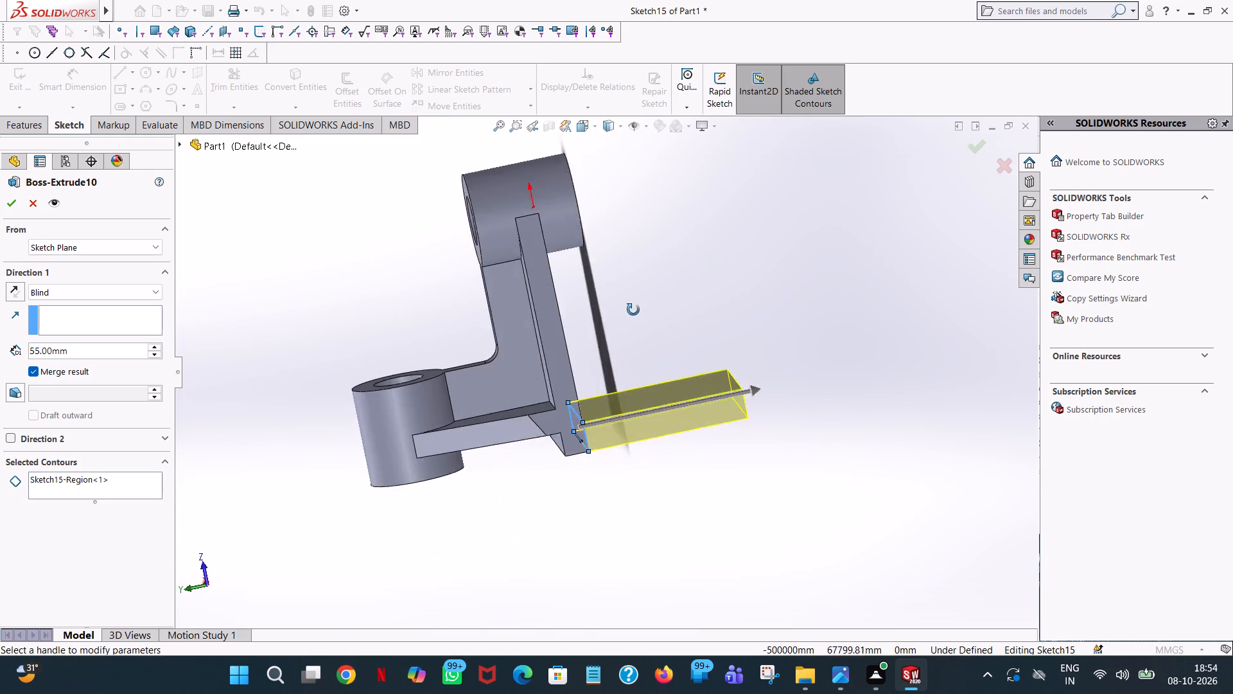
middle_click_drag(633, 310, 559, 298)
scroll(510, 403, "down", 10)
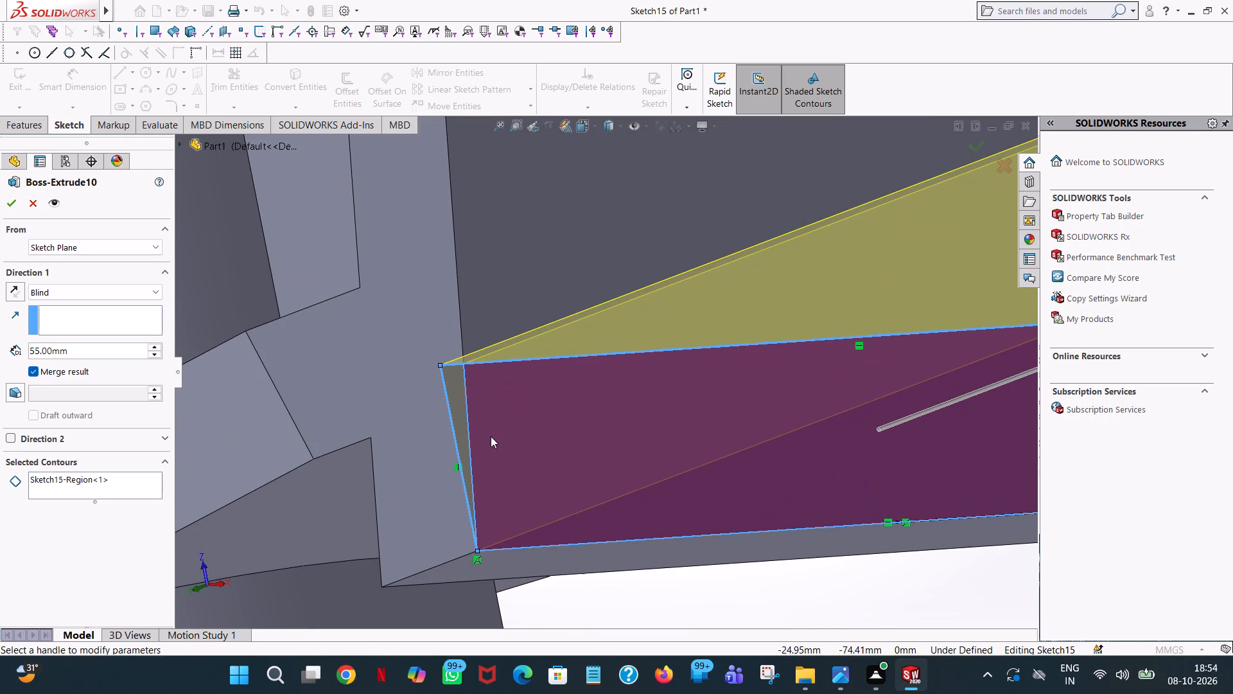
left_click(456, 392)
scroll(453, 392, "down", 3)
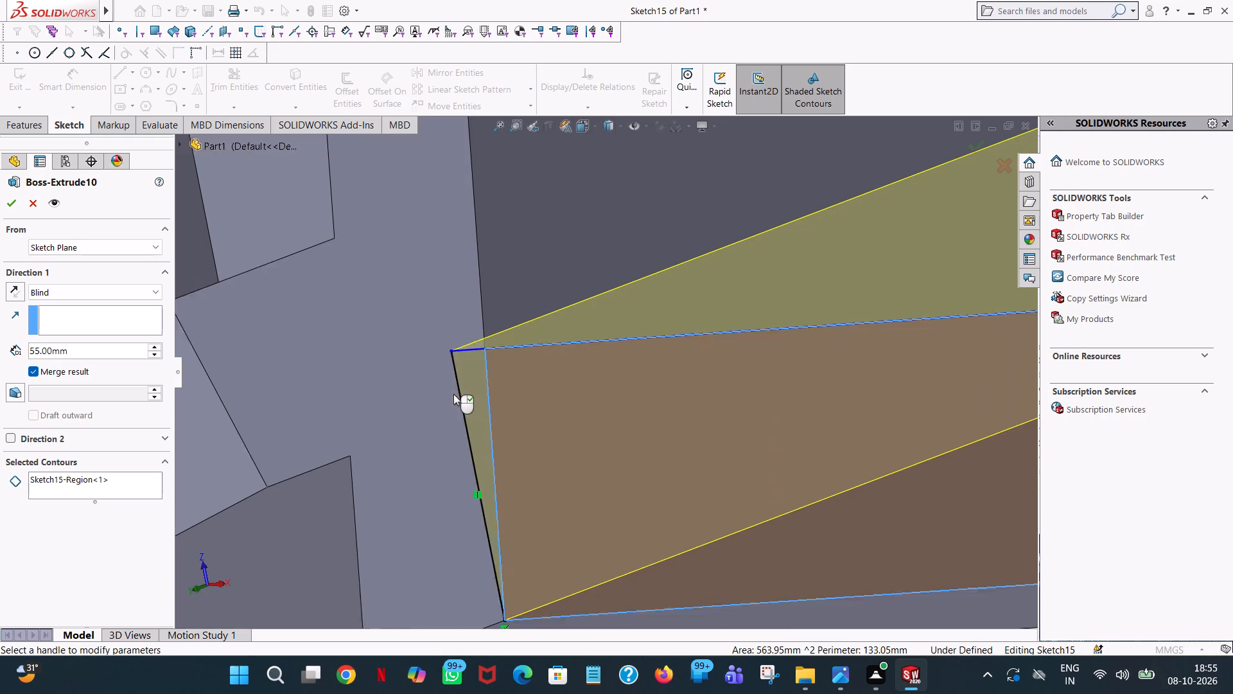
scroll(453, 394, "down", 2)
scroll(453, 395, "up", 17)
left_click(15, 205)
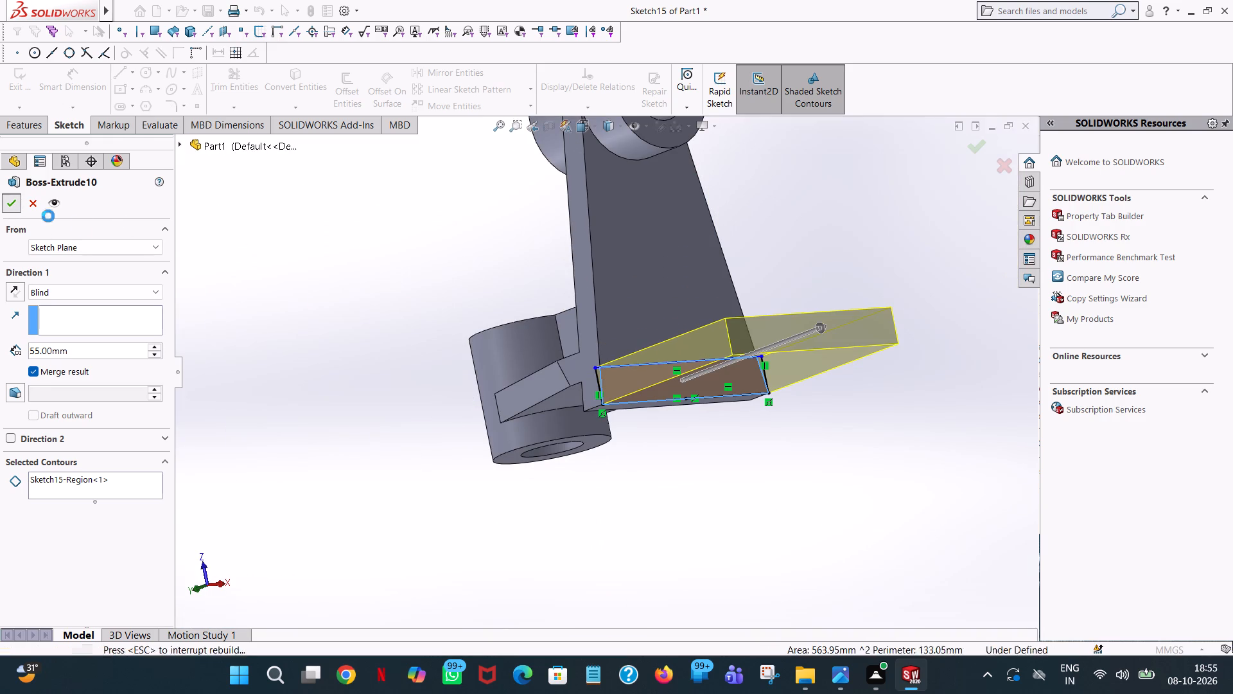
Start a new Extruded Cut sketch on the plate's large face below the cylindrical boss and view it face-on.
left_click(655, 550)
middle_click_drag(660, 549, 884, 256)
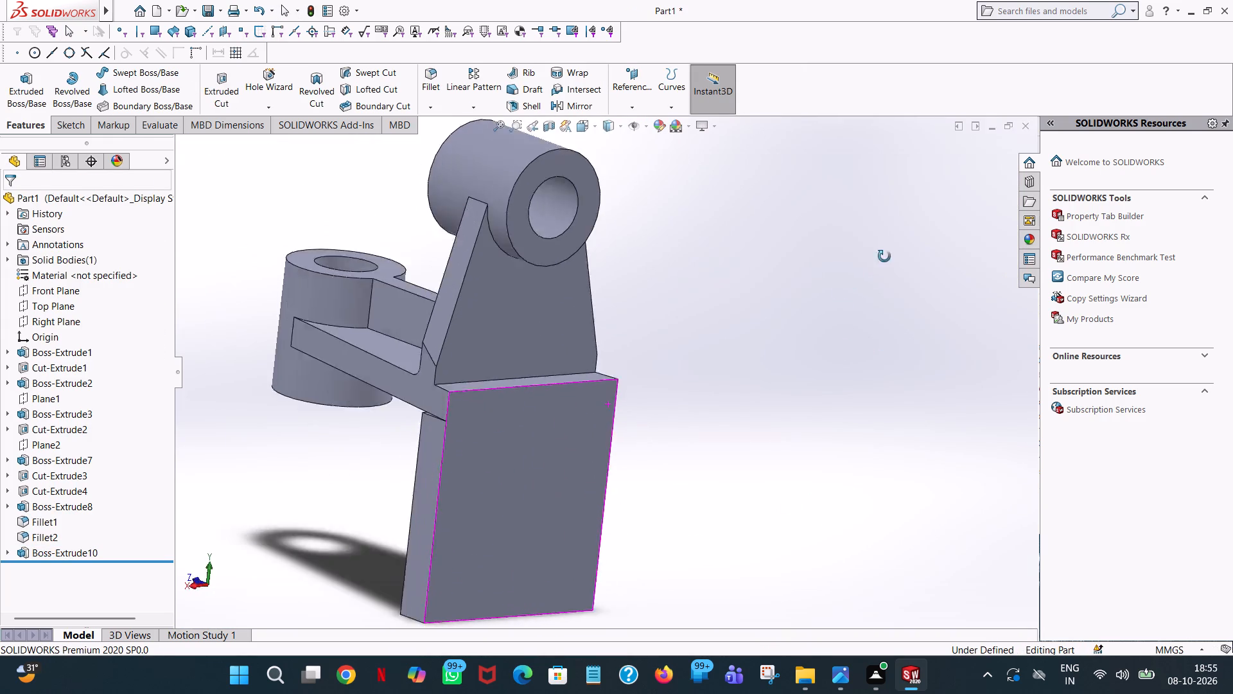
middle_click_drag(884, 256, 1020, 249)
scroll(776, 548, "down", 2)
middle_click_drag(841, 529, 899, 469)
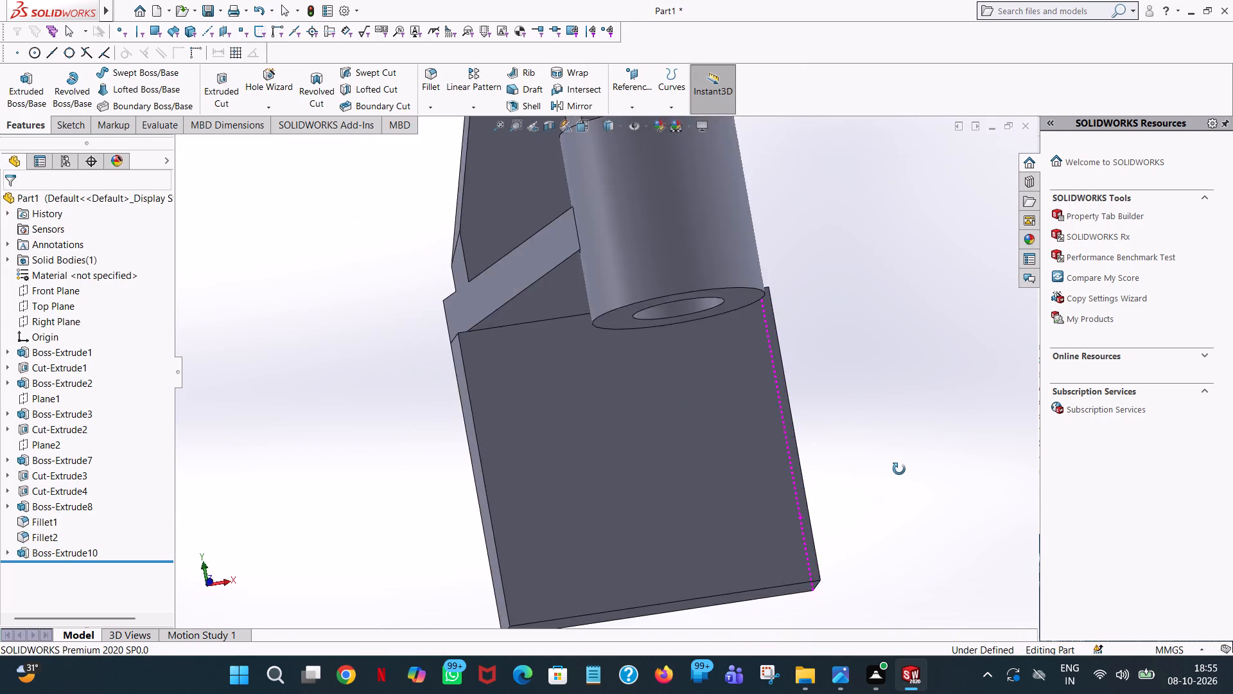
middle_click_drag(899, 469, 890, 473)
scroll(888, 469, "down", 1)
scroll(642, 549, "down", 1)
scroll(646, 555, "up", 3)
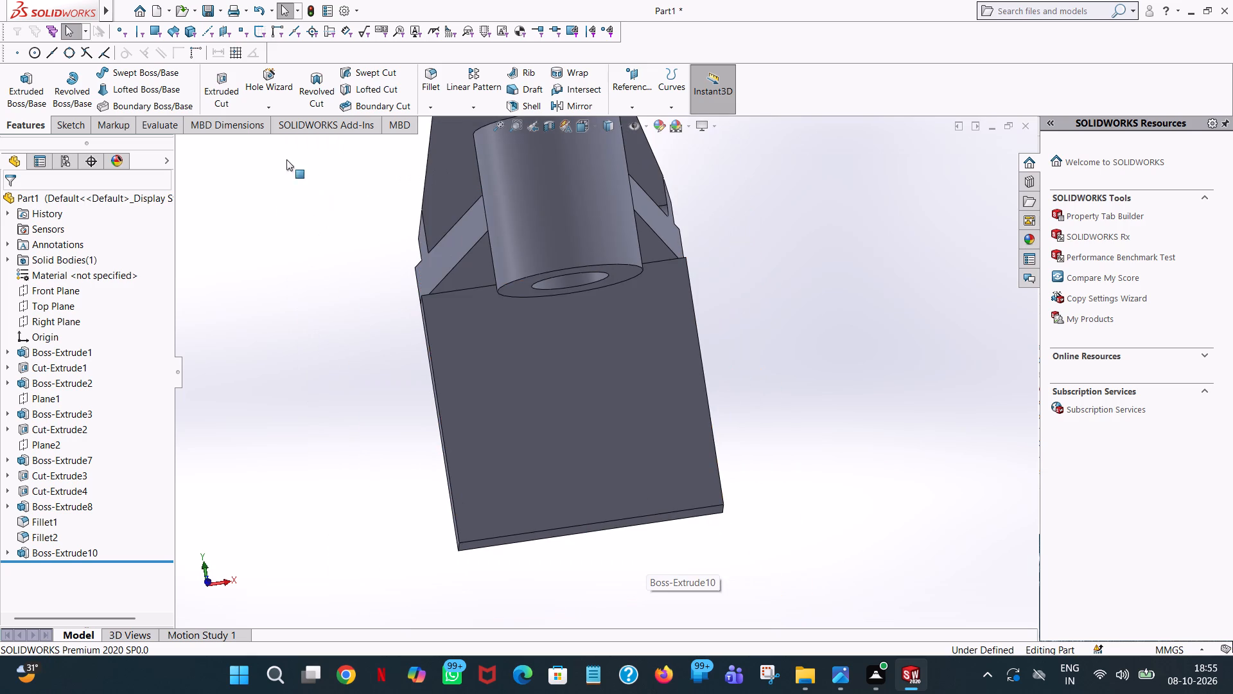
left_click(221, 90)
left_click(530, 422)
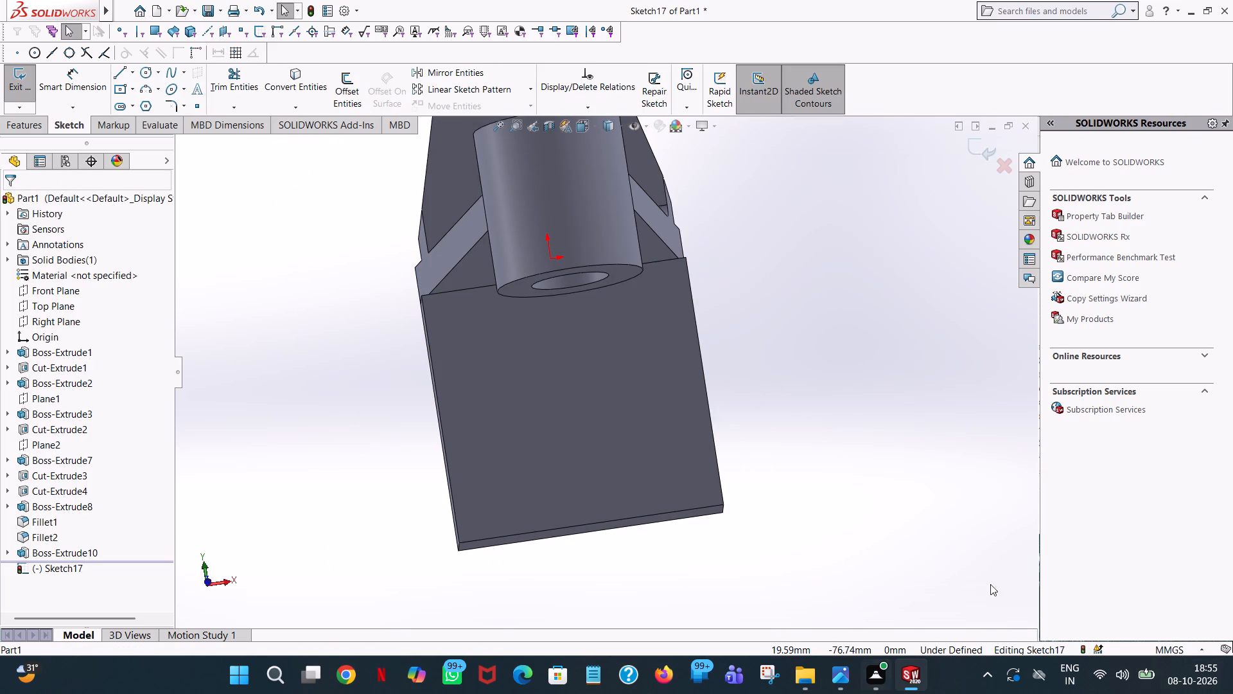
key("space")
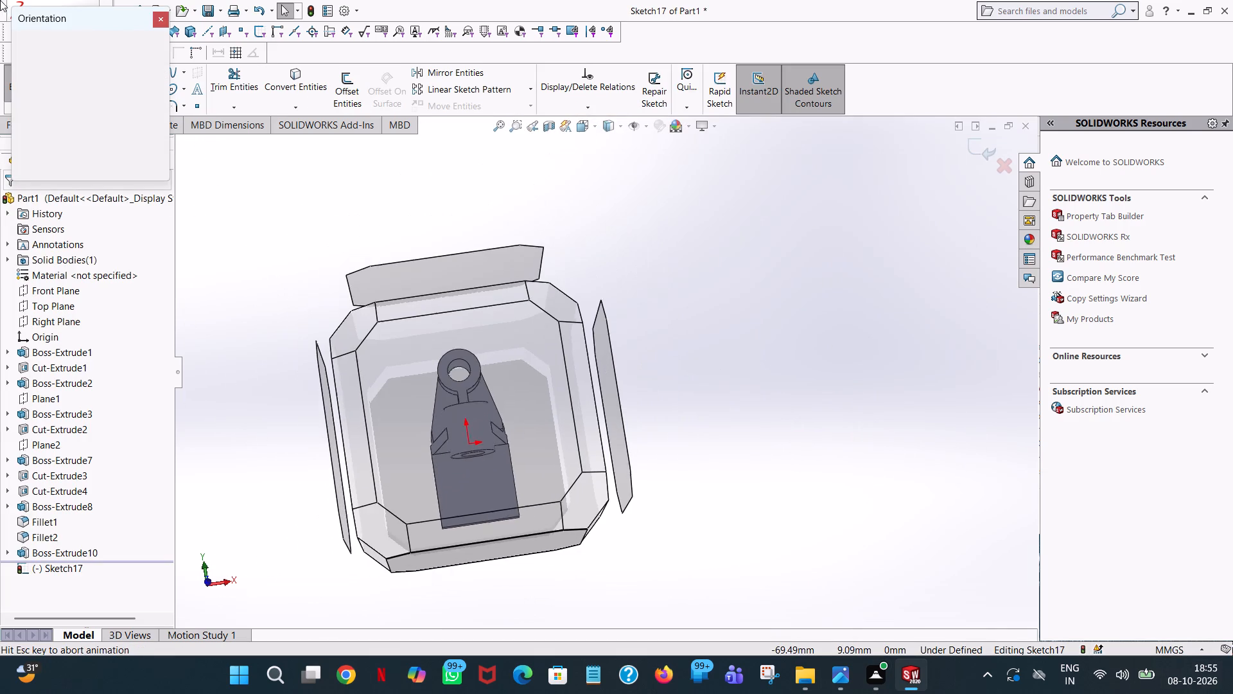
left_click(170, 104)
left_click(164, 100)
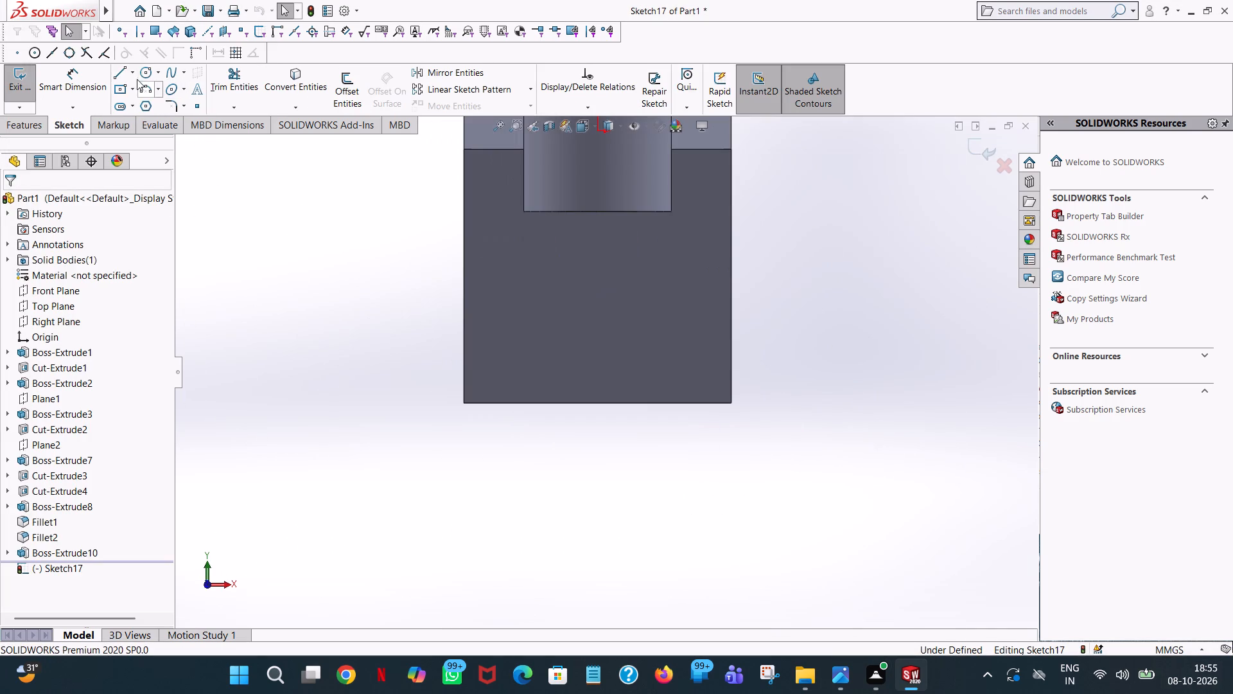
Sketch a 19 mm (38/2) line from the midpoint of the plate's bottom edge along that edge toward its right corner.
left_click(115, 69)
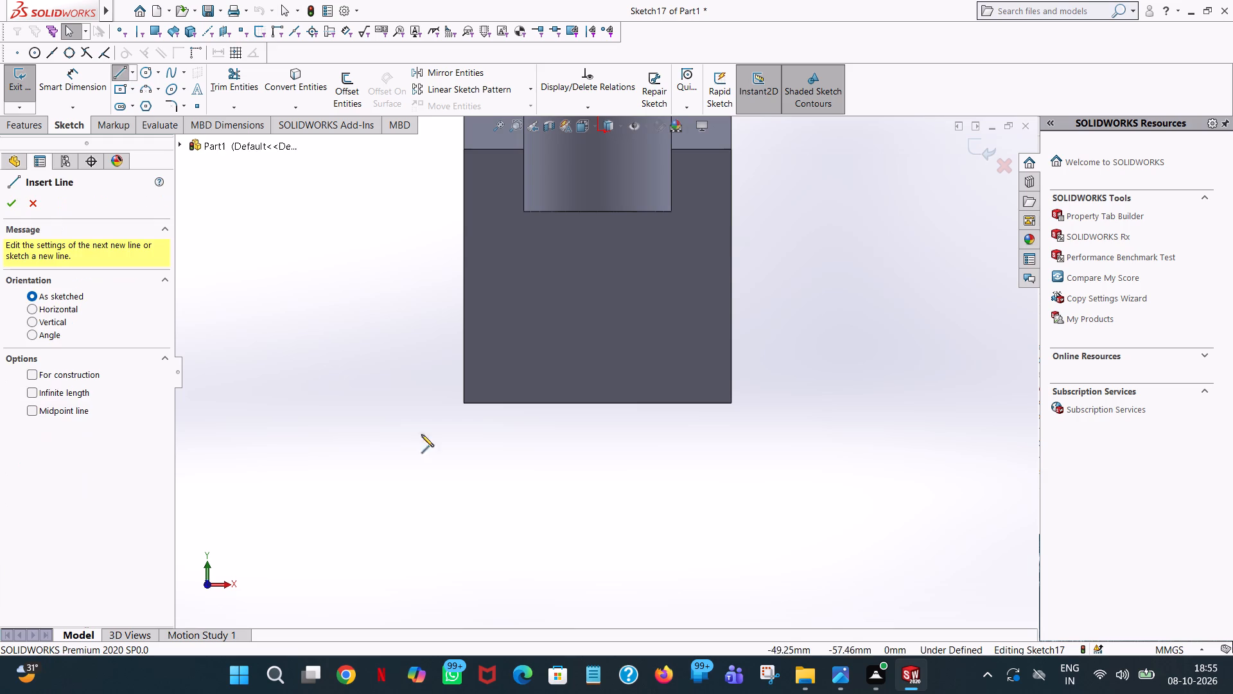
scroll(656, 303, "up", 3)
scroll(633, 351, "down", 5)
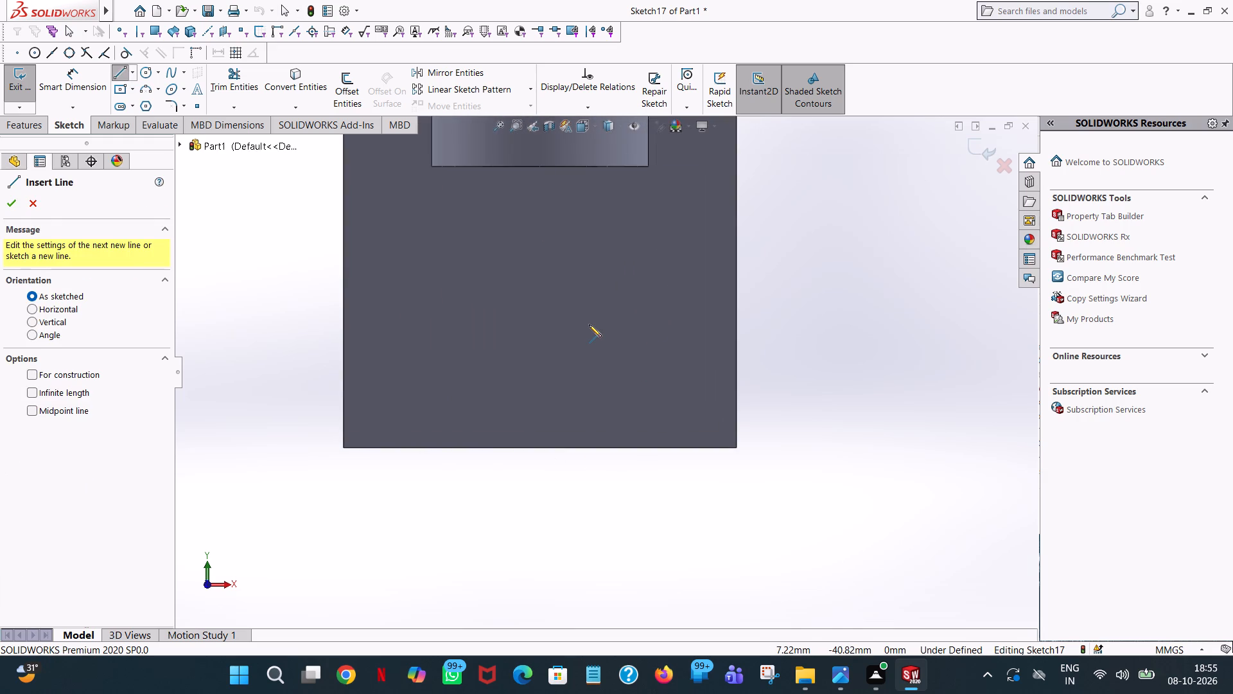
left_click(538, 448)
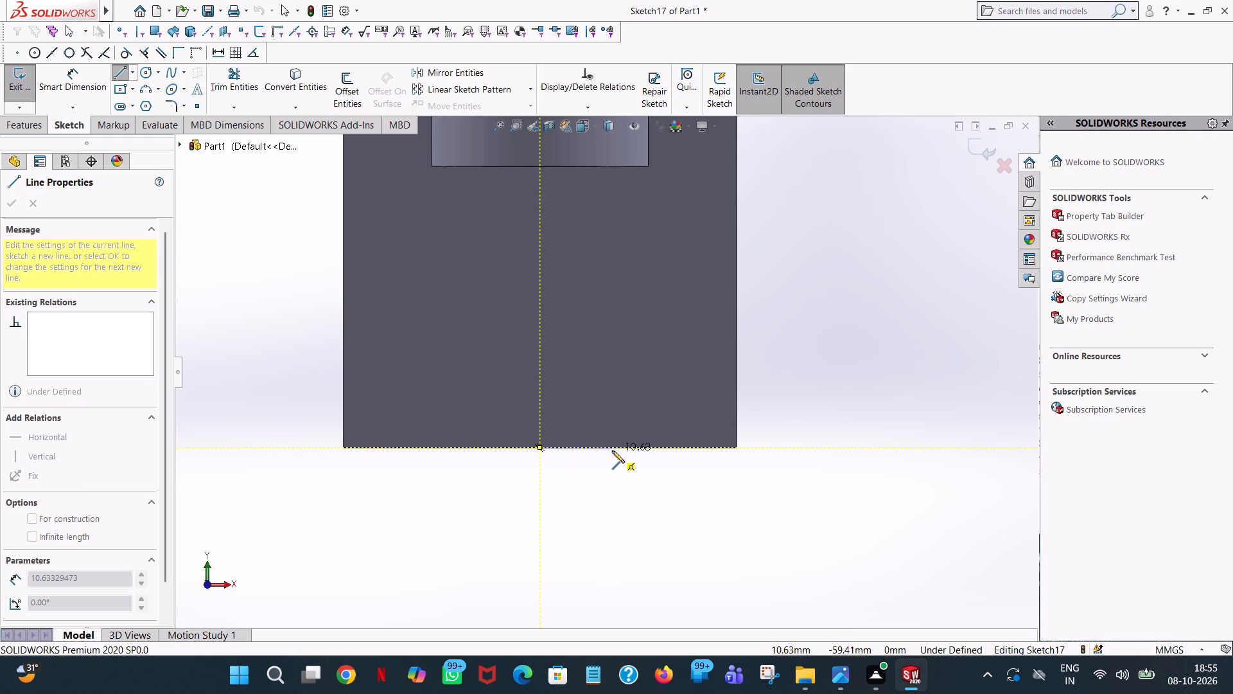
left_click(663, 447)
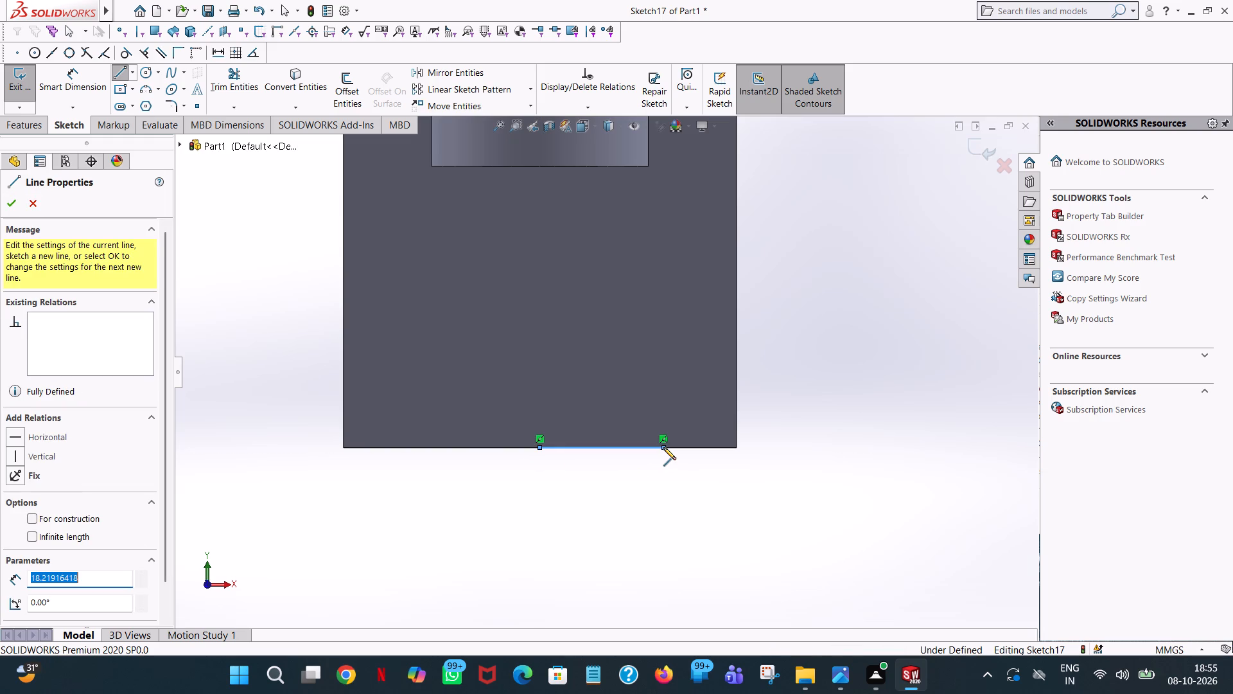
type("38/2")
key("Return")
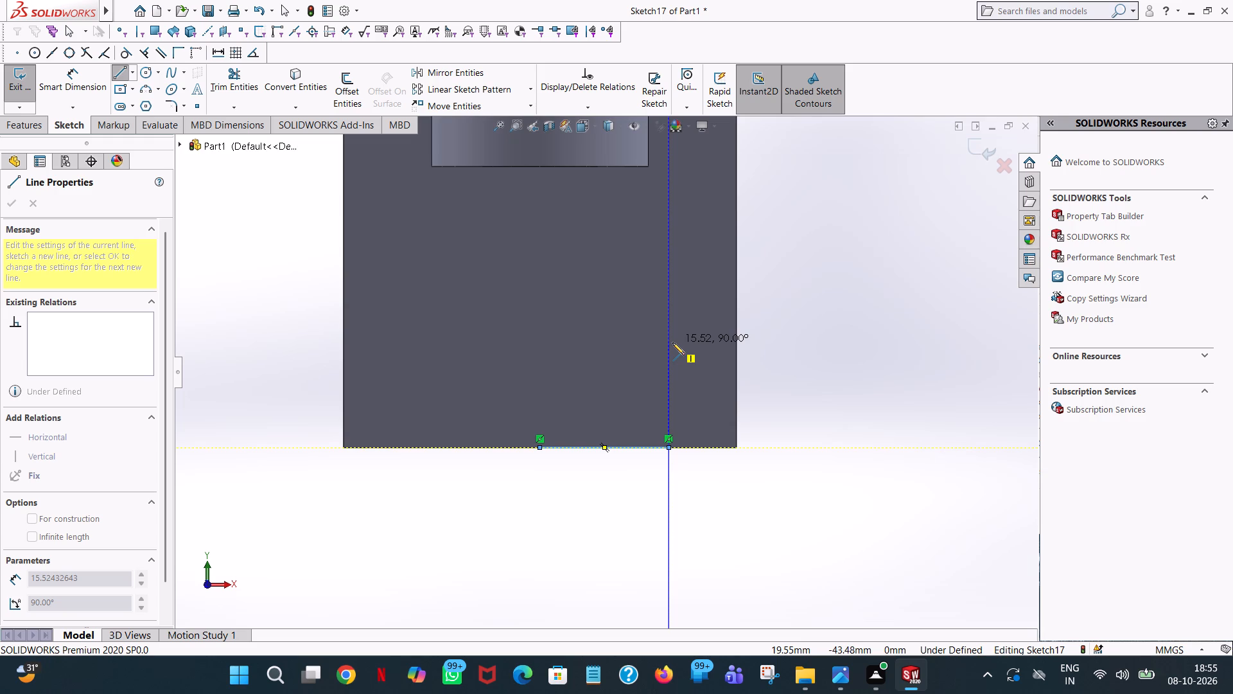
right_click(682, 273)
left_click(708, 288)
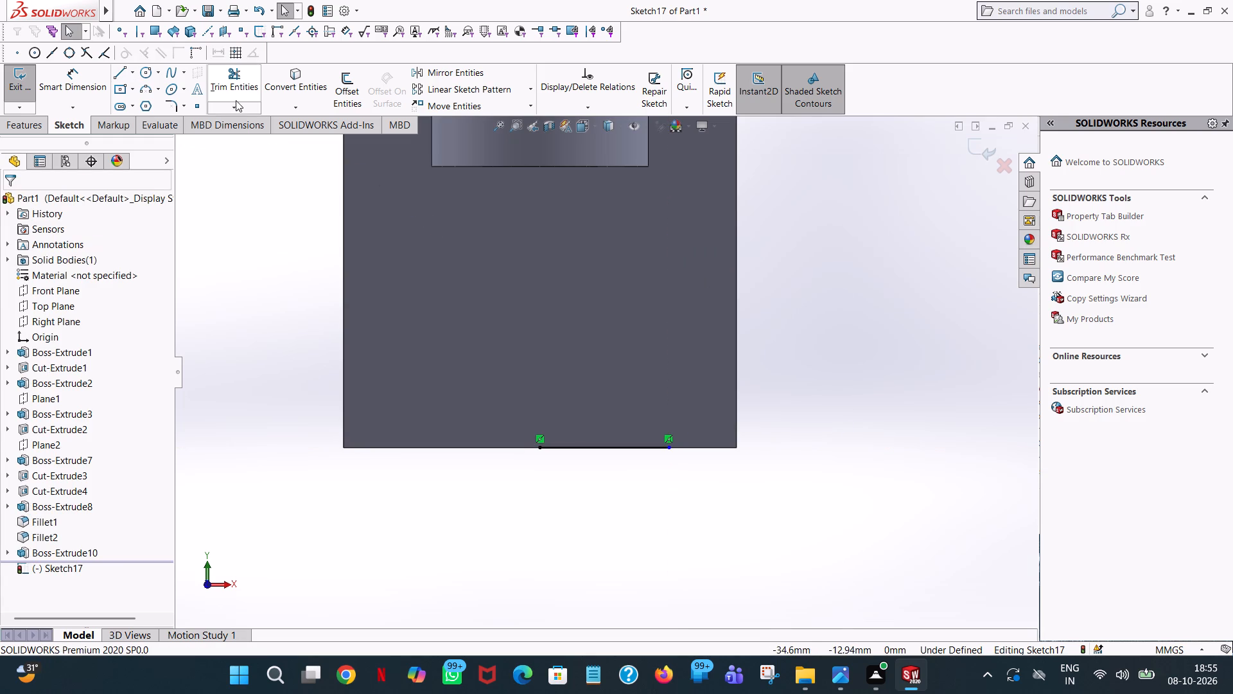
Sketch a 10 mm horizontal guide line inward from the plate's right edge midpoint, with a 12.5 mm (25/2) line down from its end.
double_click(118, 63)
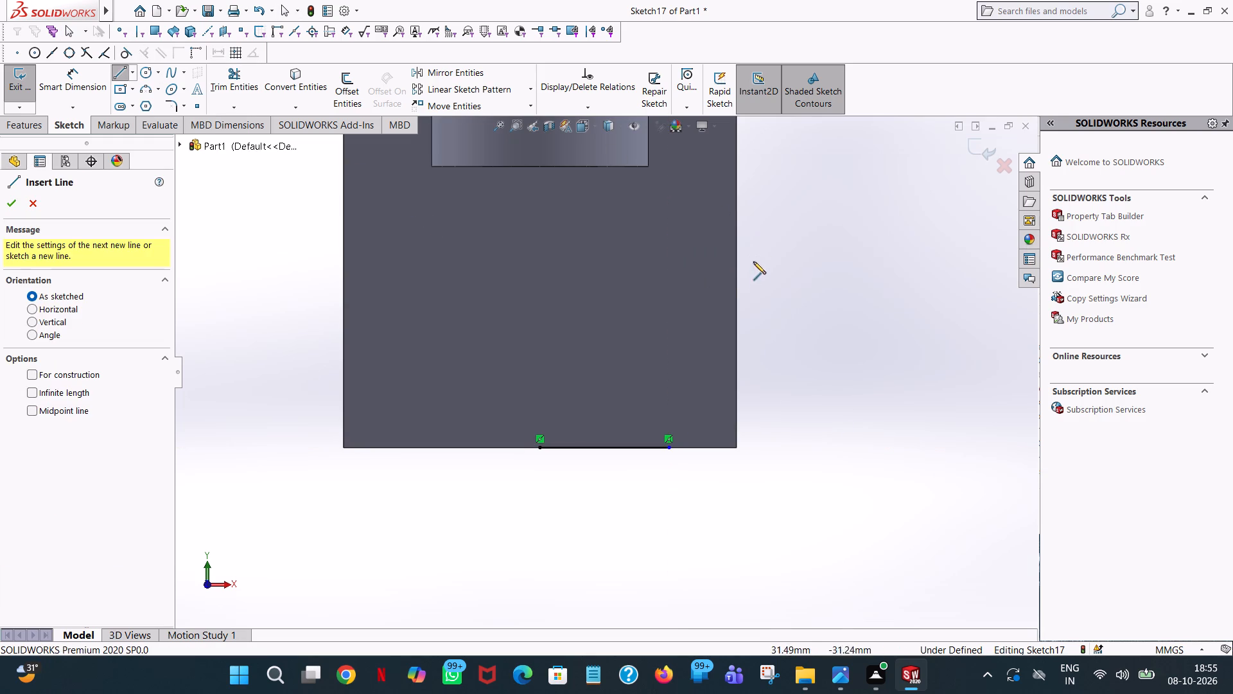
left_click(735, 262)
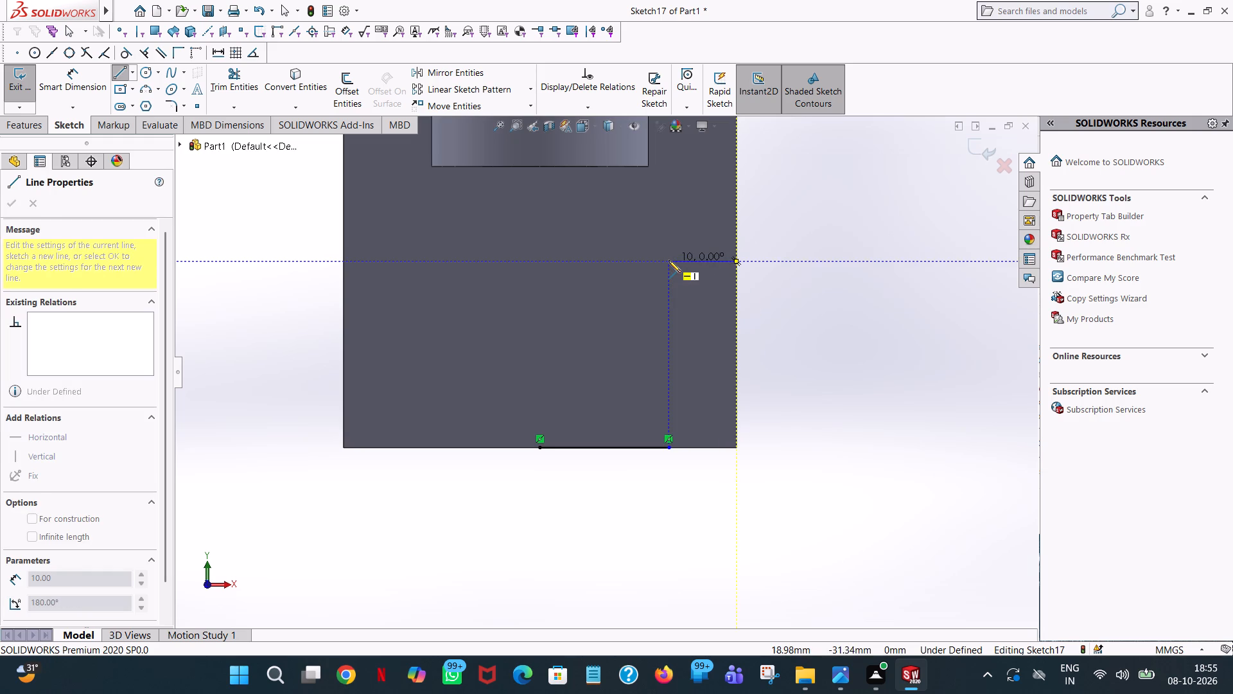
left_click(669, 260)
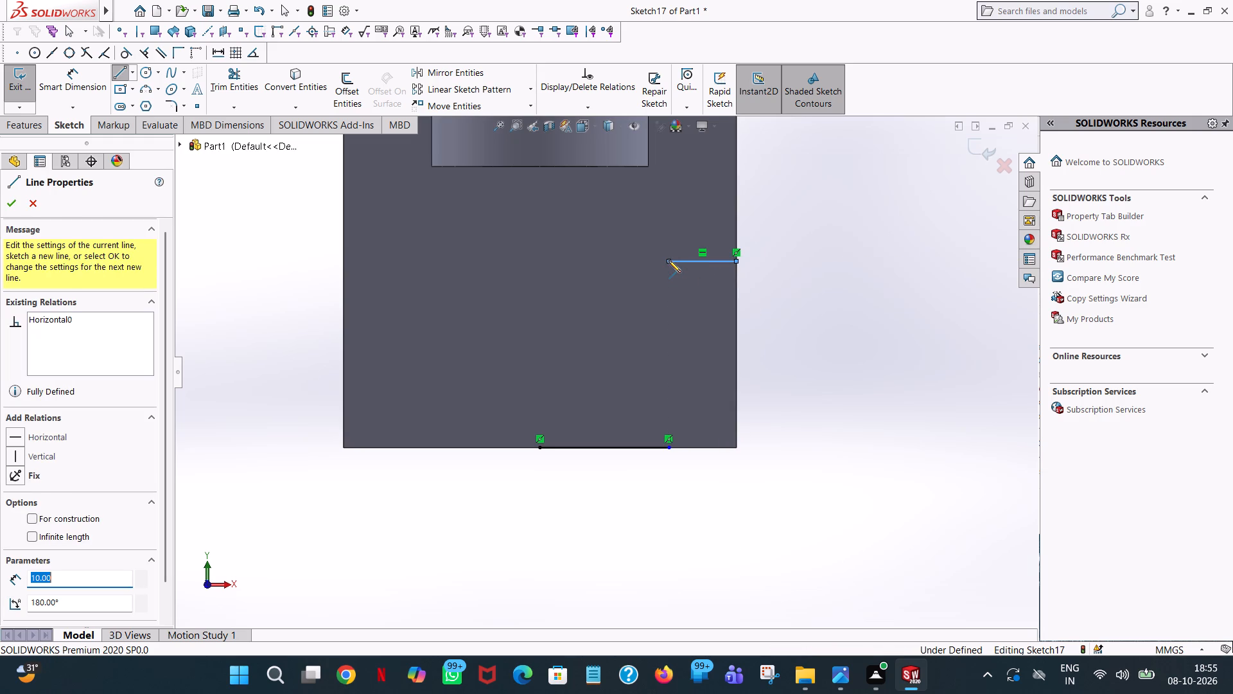
left_click(669, 362)
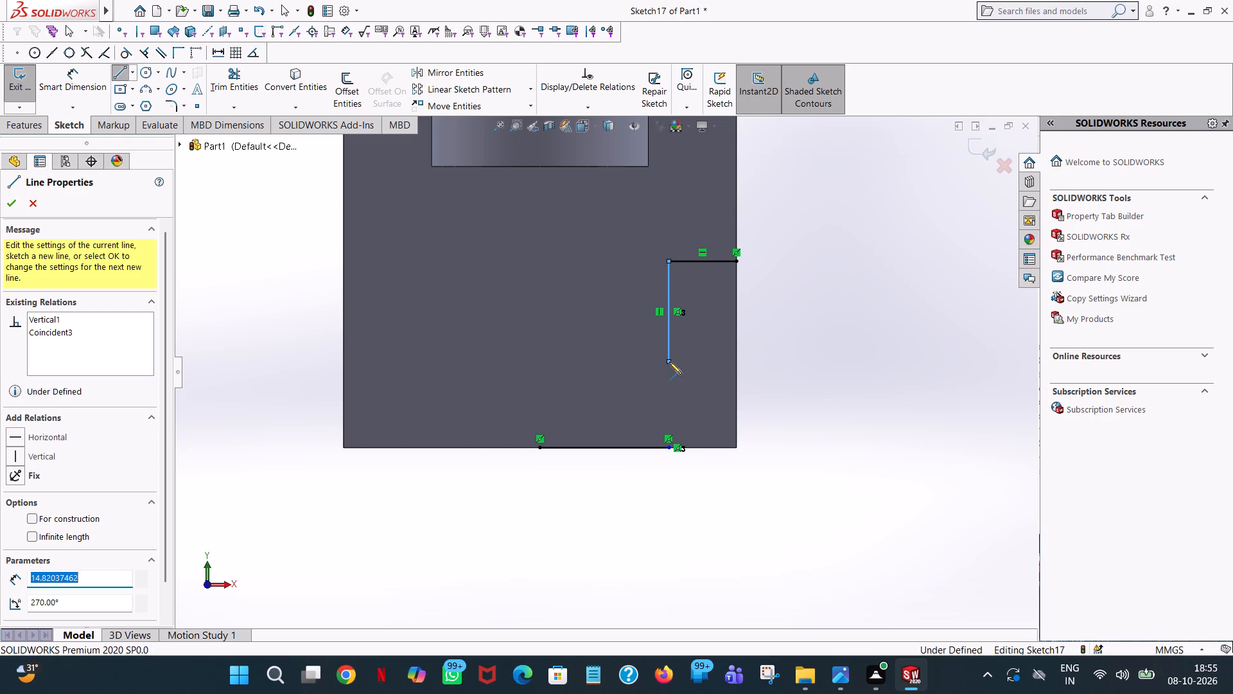
type("25/2")
key("Return")
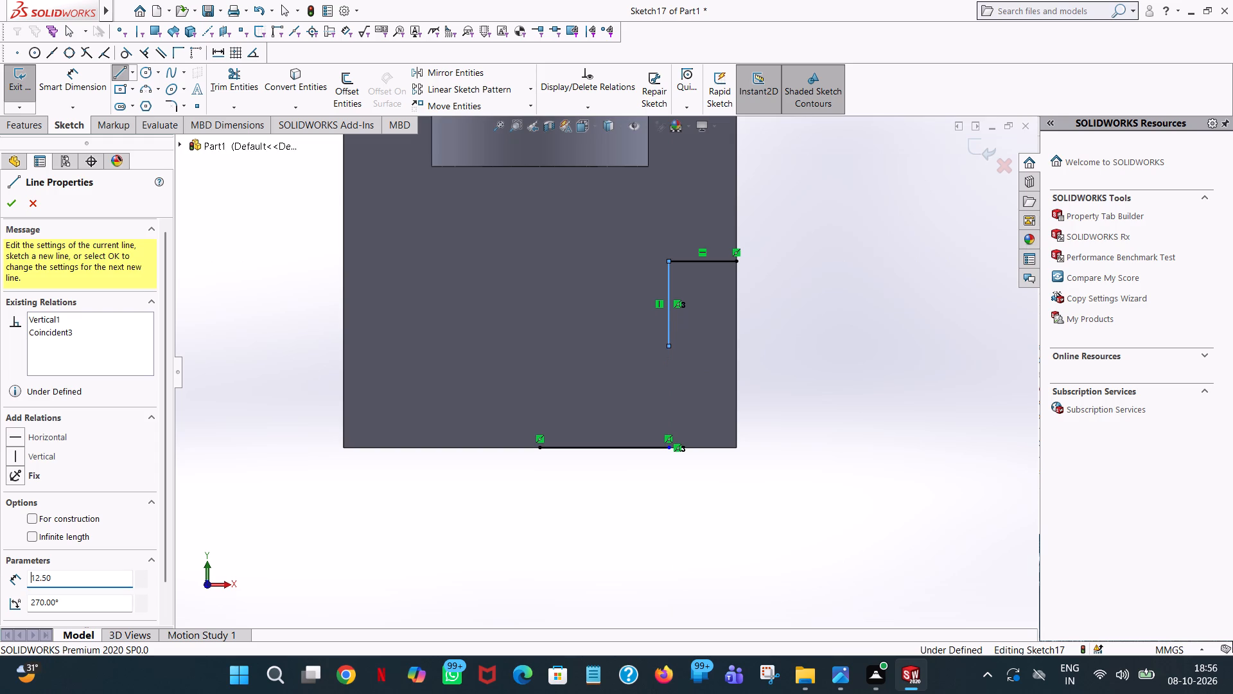
right_click(591, 209)
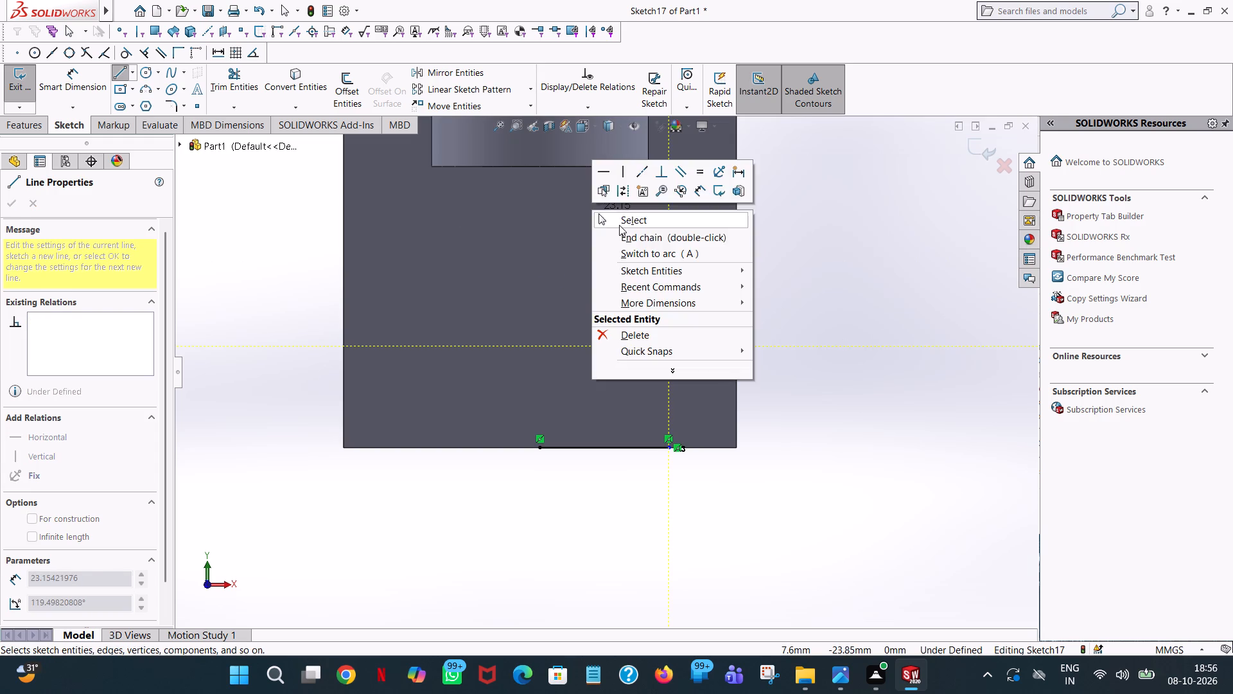
left_click(619, 225)
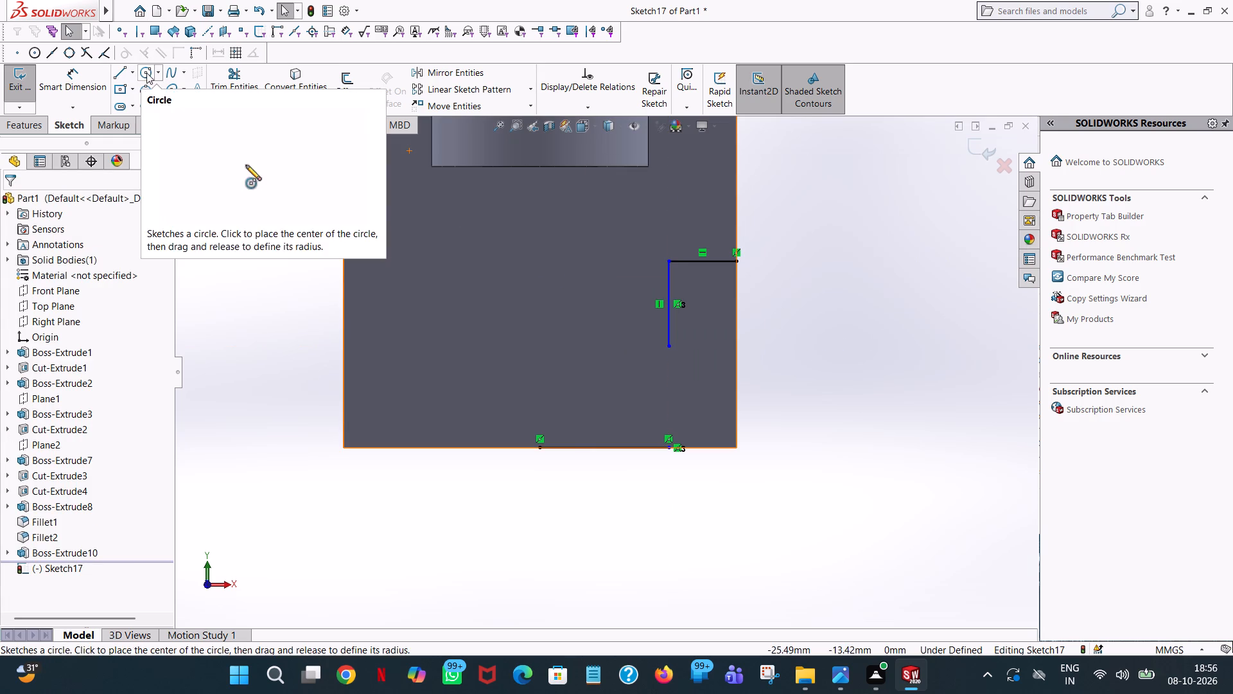
Sketch a circle of radius 10 mm centred on the lower end of the vertical guide line.
left_click(146, 73)
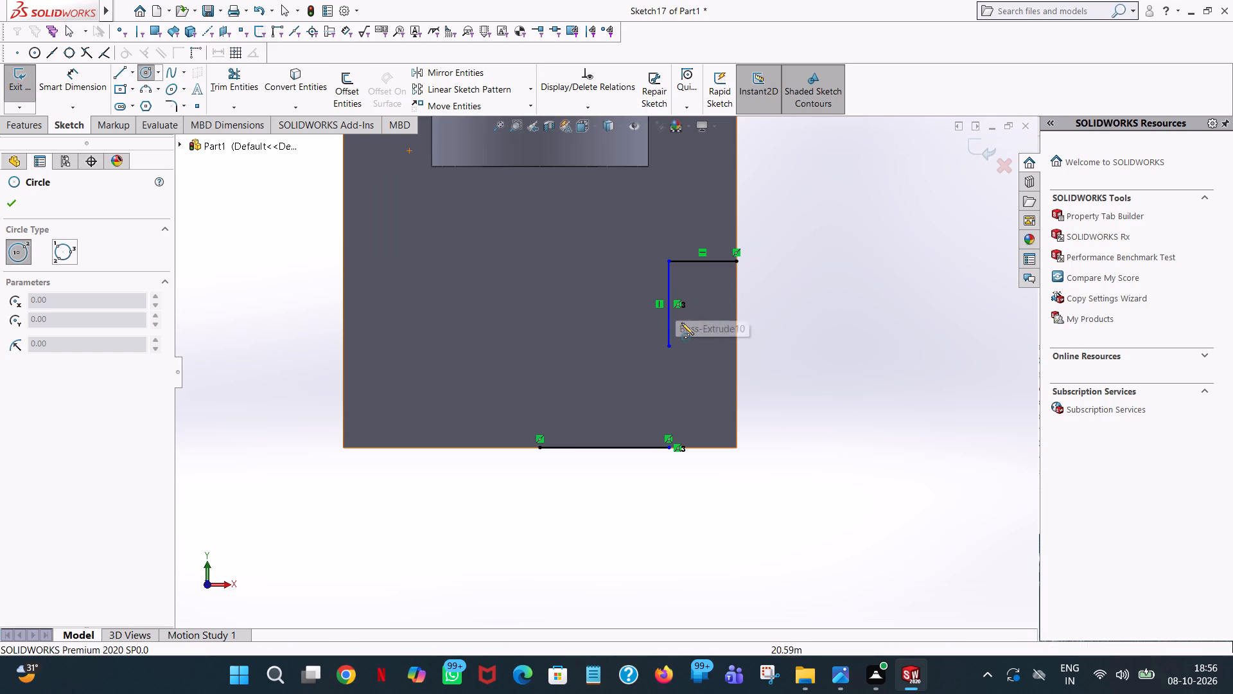
left_click(669, 348)
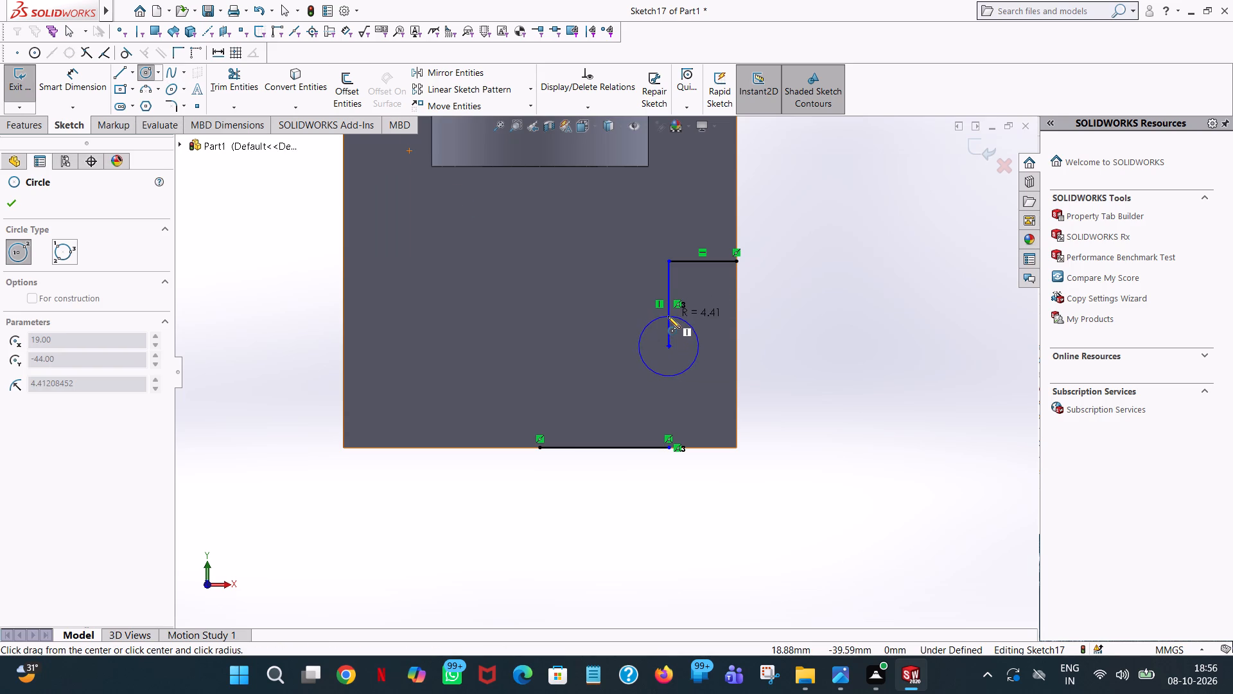
left_click(668, 316)
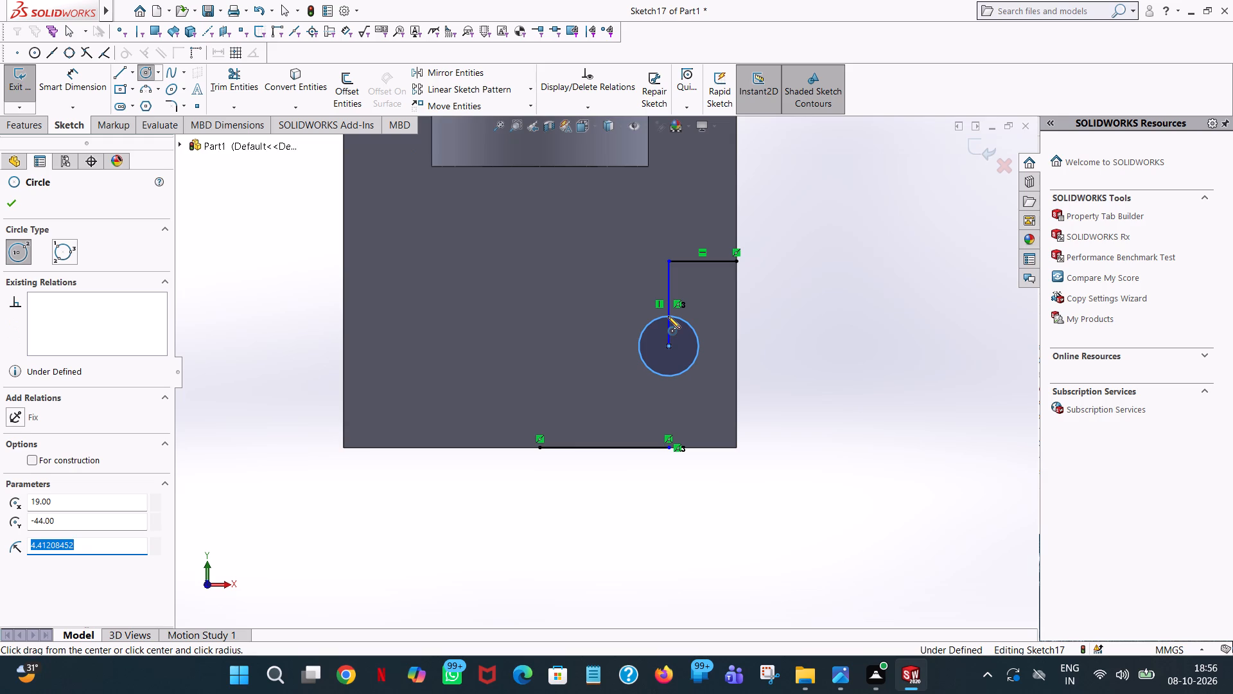
type("10")
key("Return")
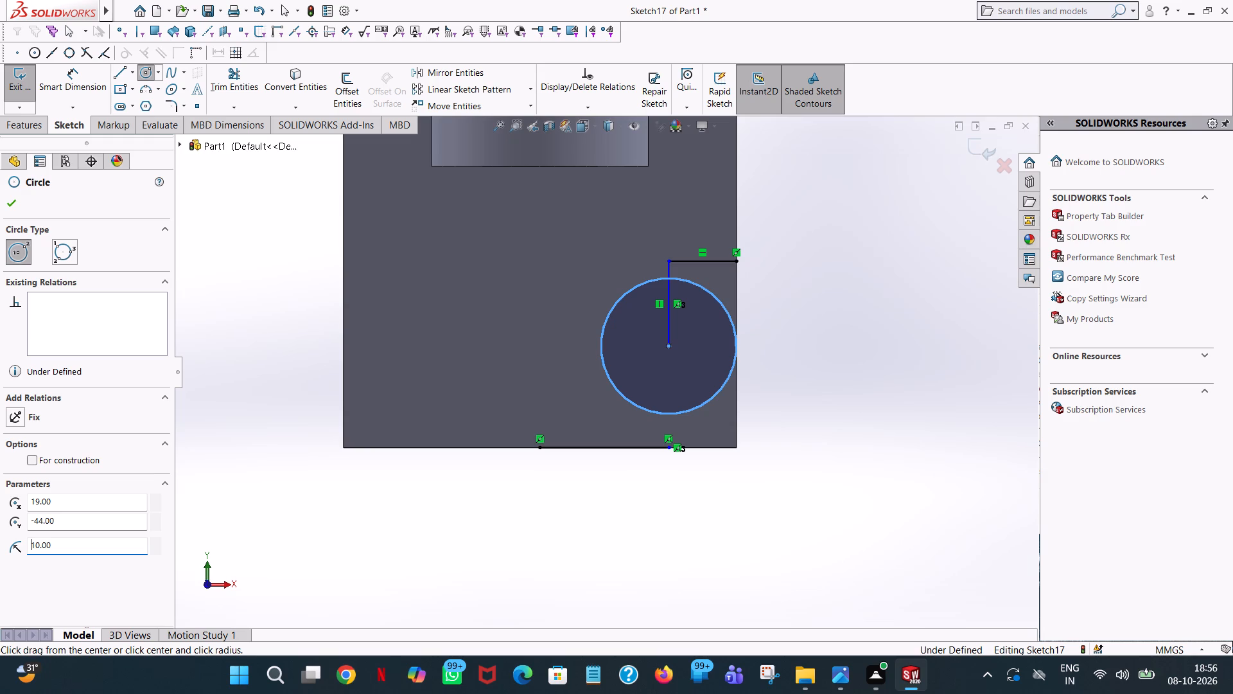
right_click(617, 437)
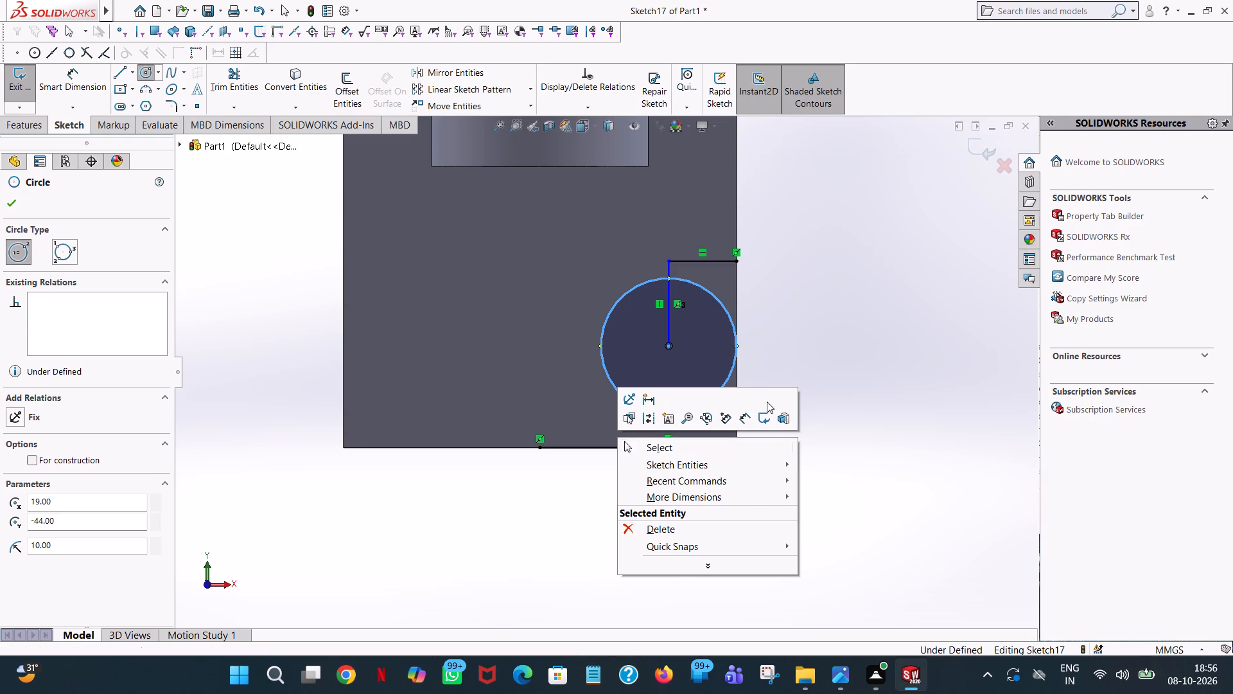
left_click(798, 328)
right_click(801, 291)
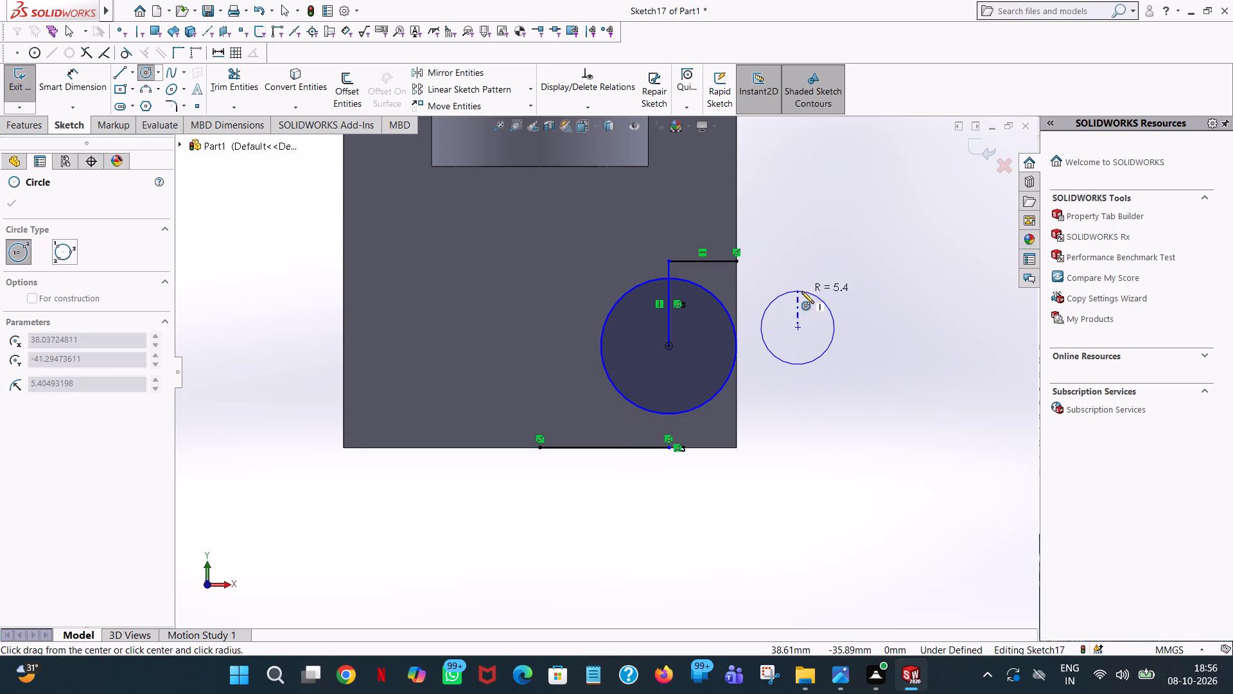
left_click(839, 303)
Examine up close how the circle meets the plate's right edge.
scroll(748, 372, "down", 4)
scroll(698, 347, "down", 2)
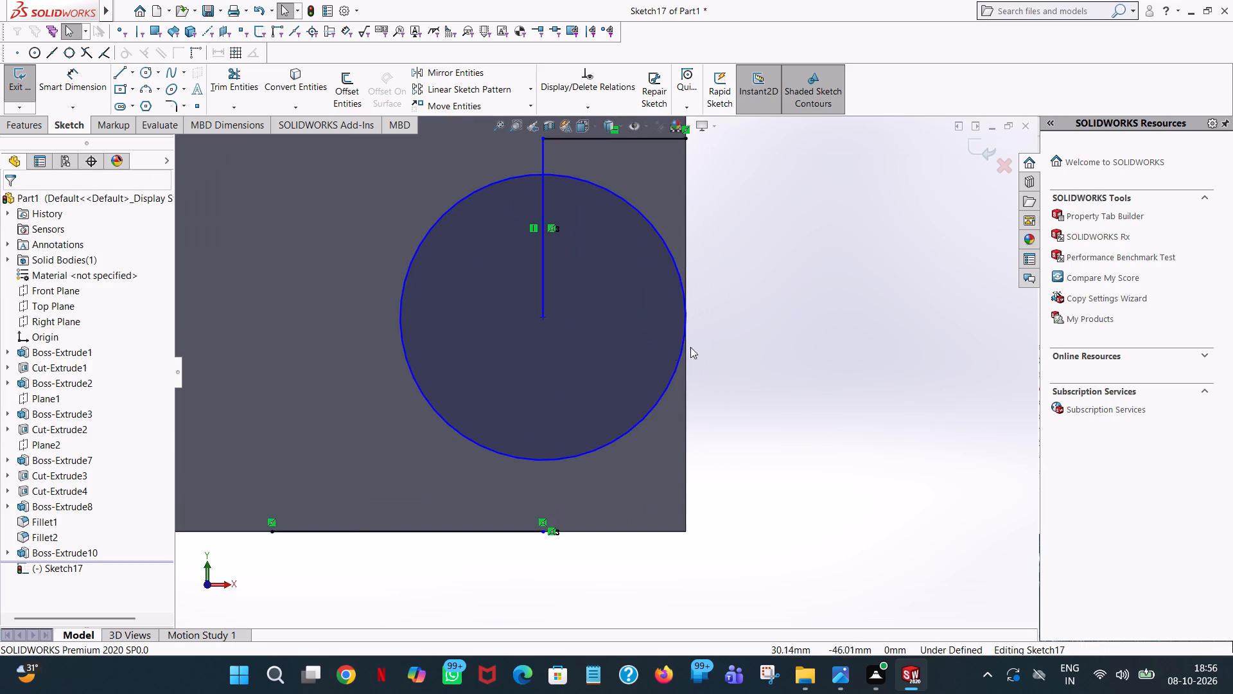
scroll(690, 347, "down", 3)
scroll(689, 279, "down", 5)
scroll(576, 268, "down", 7)
scroll(692, 337, "up", 1)
scroll(715, 317, "down", 2)
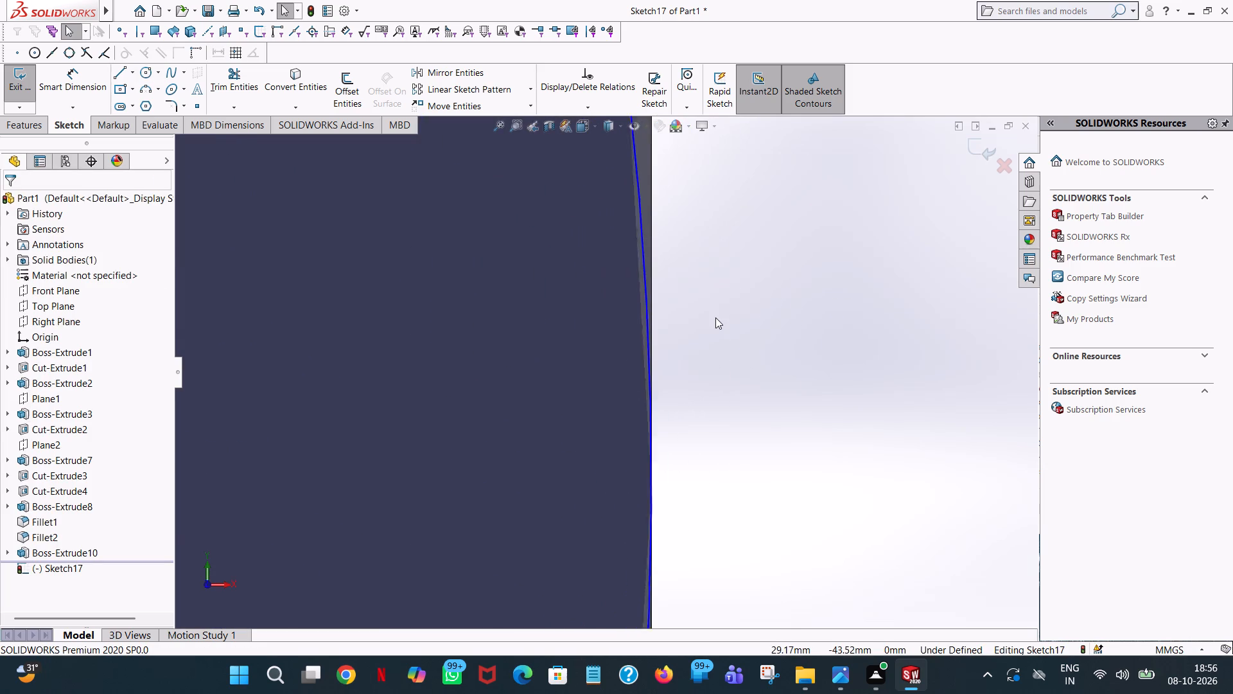
scroll(715, 317, "down", 3)
scroll(564, 481, "up", 9)
scroll(636, 513, "up", 8)
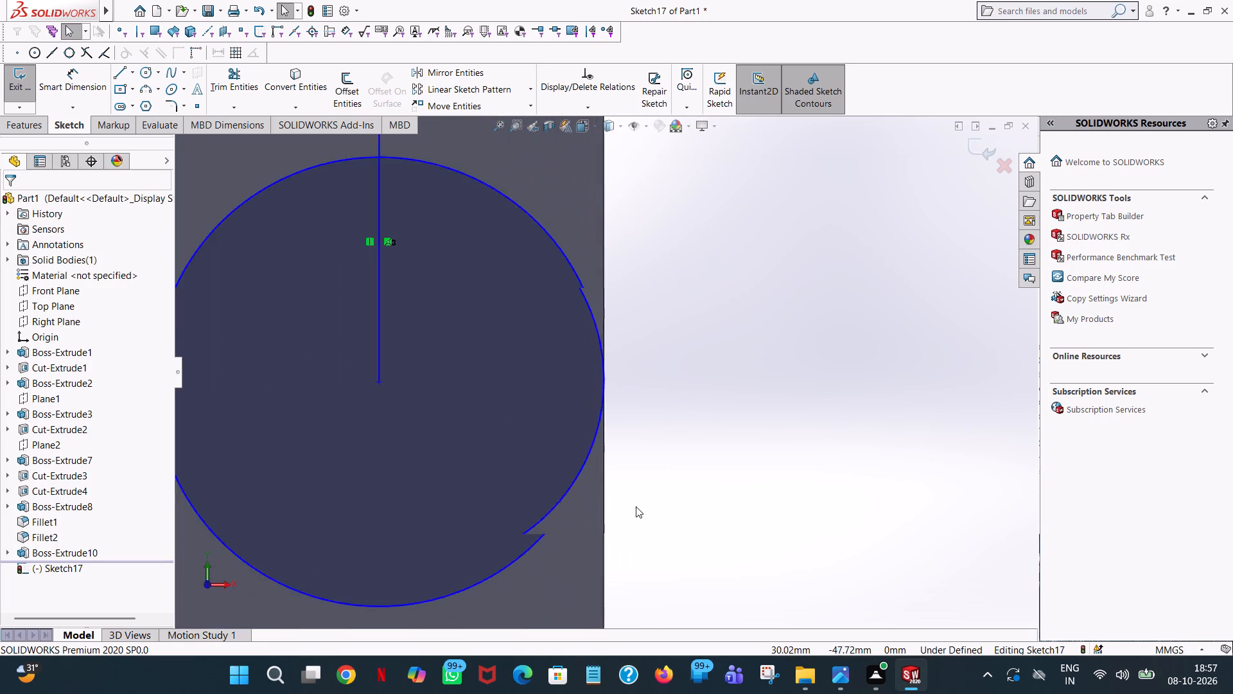
scroll(636, 506, "up", 8)
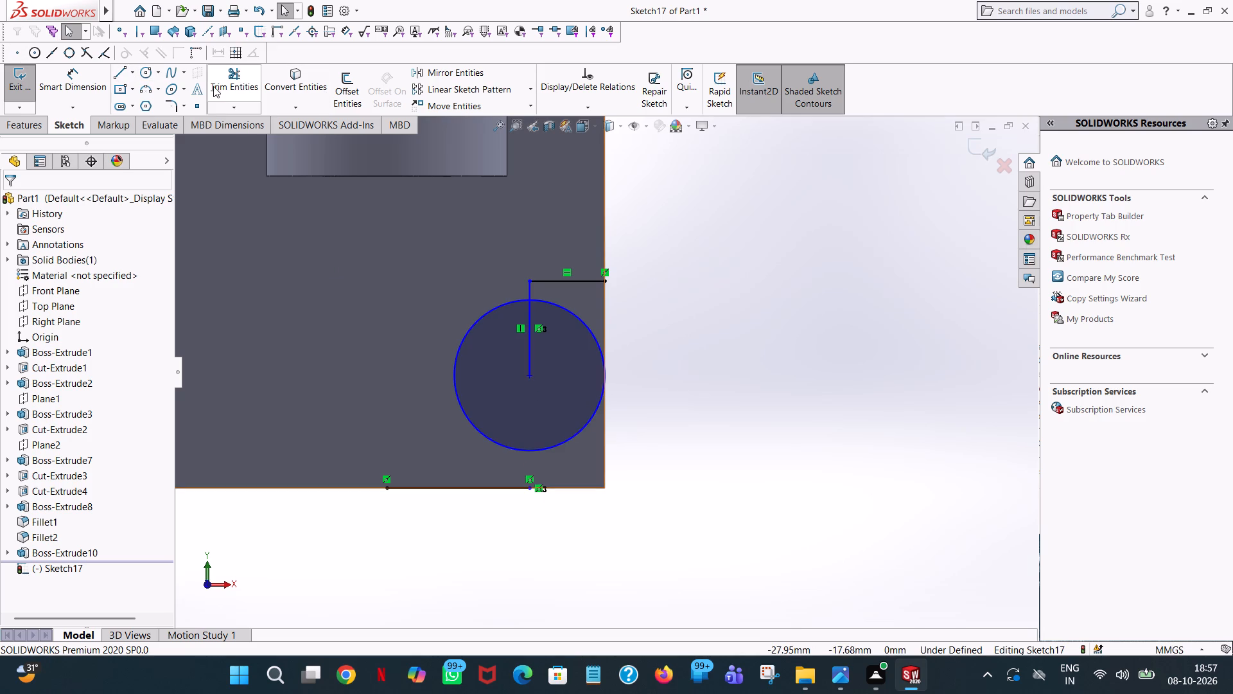
Trim away the horizontal and vertical guide lines around the circle, leaving the bottom edge line in place.
left_click(229, 72)
left_click(552, 284)
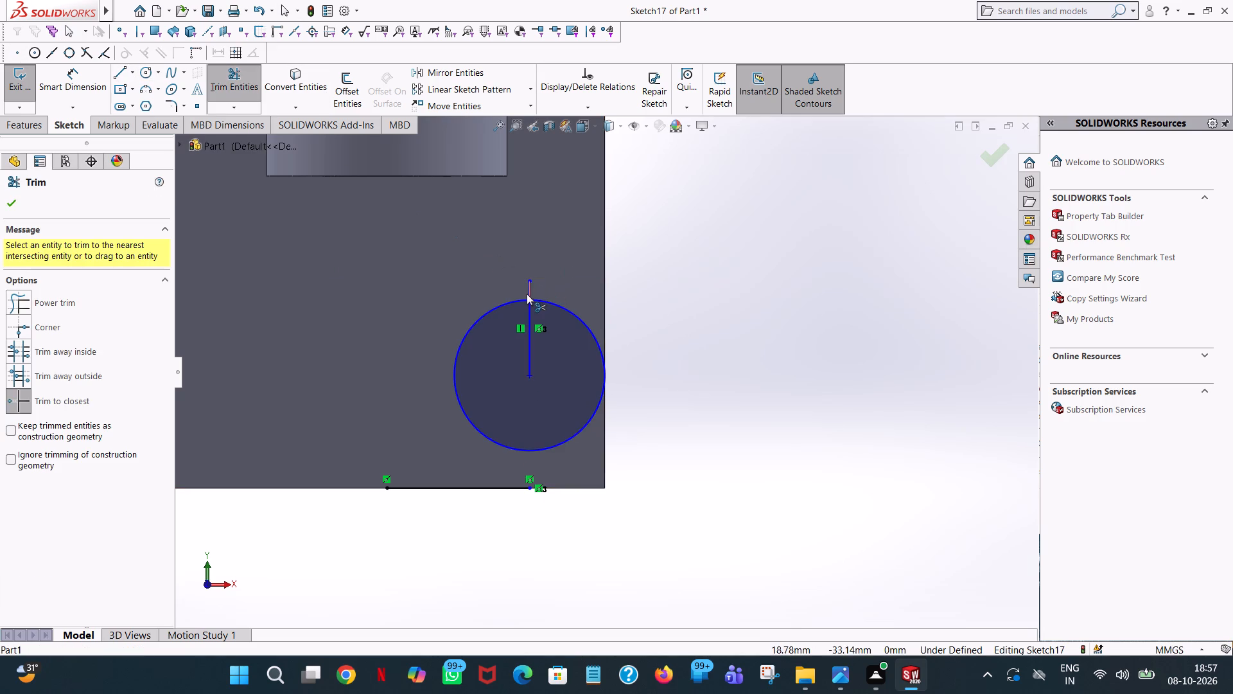
left_click(527, 294)
left_click(527, 327)
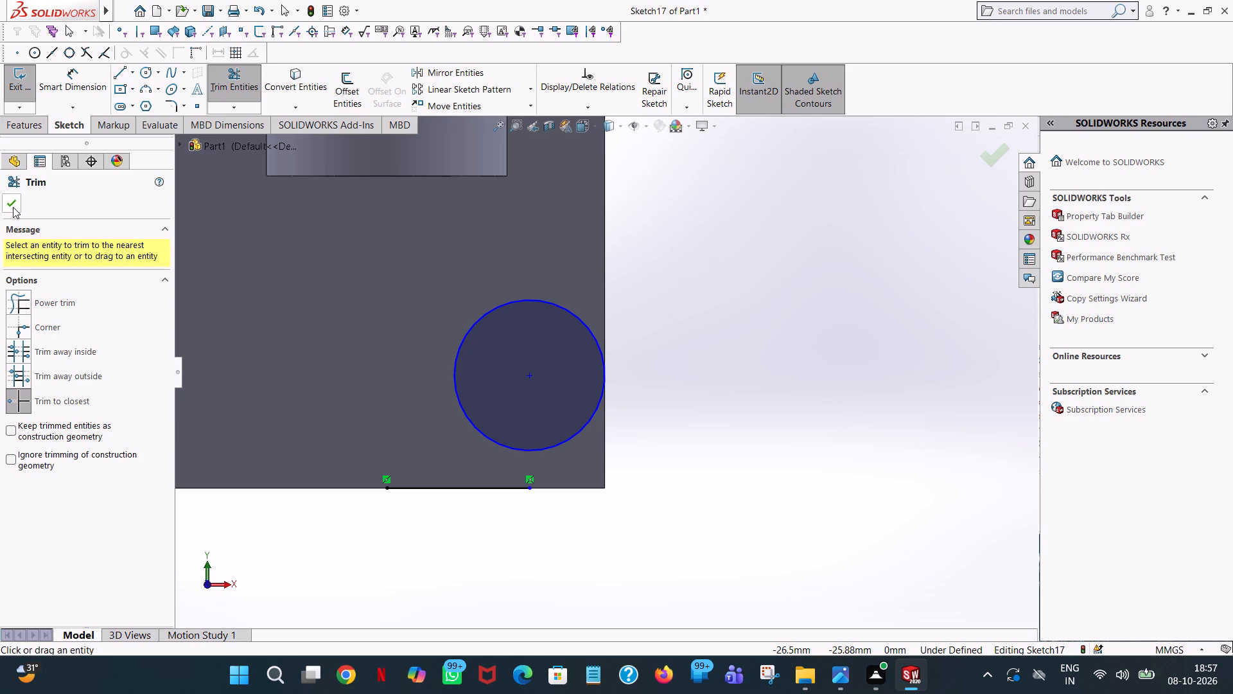
left_click(13, 207)
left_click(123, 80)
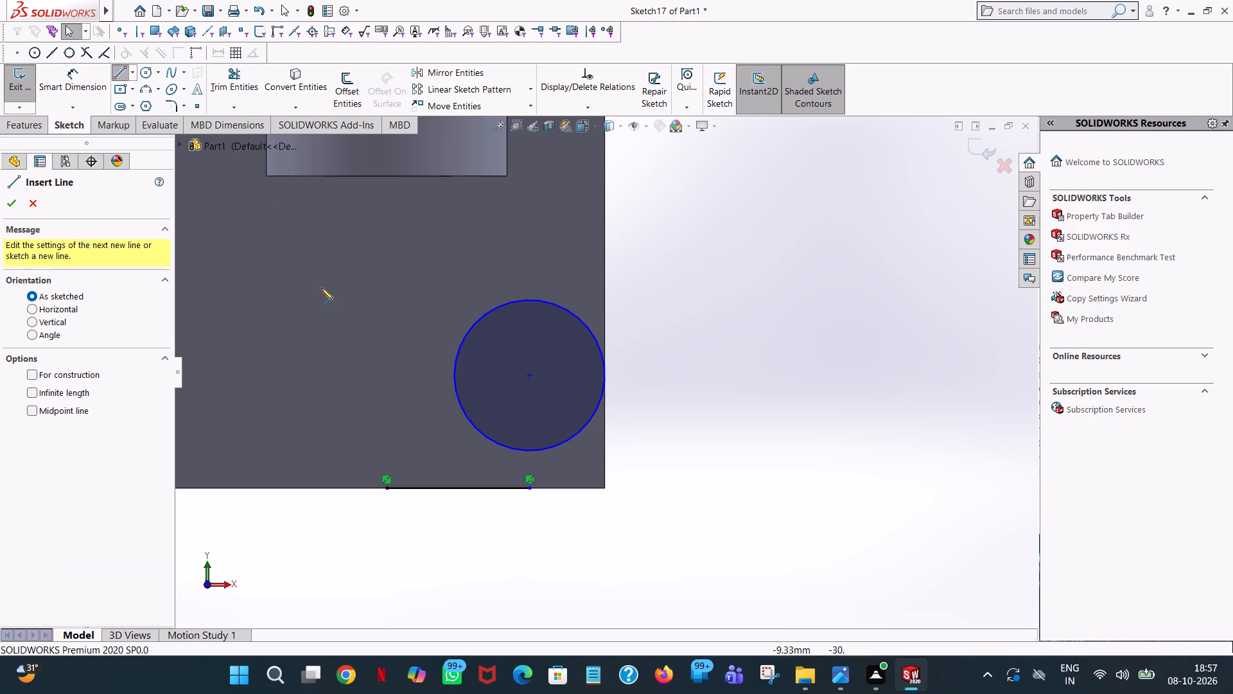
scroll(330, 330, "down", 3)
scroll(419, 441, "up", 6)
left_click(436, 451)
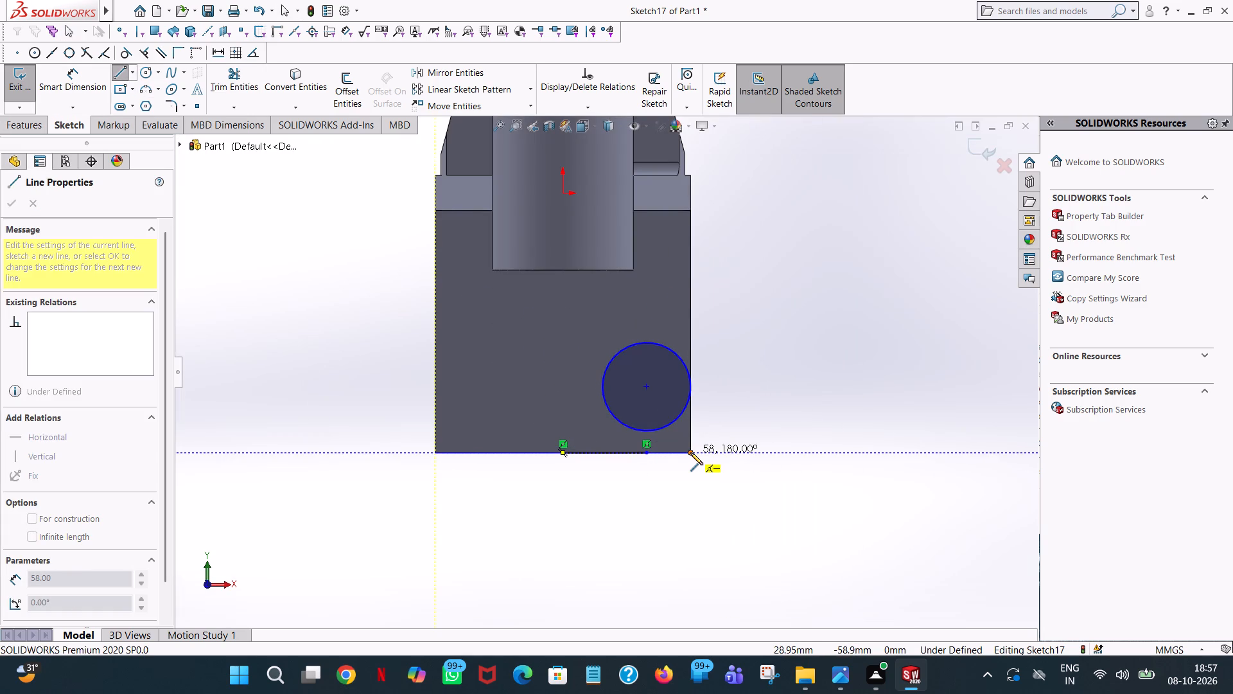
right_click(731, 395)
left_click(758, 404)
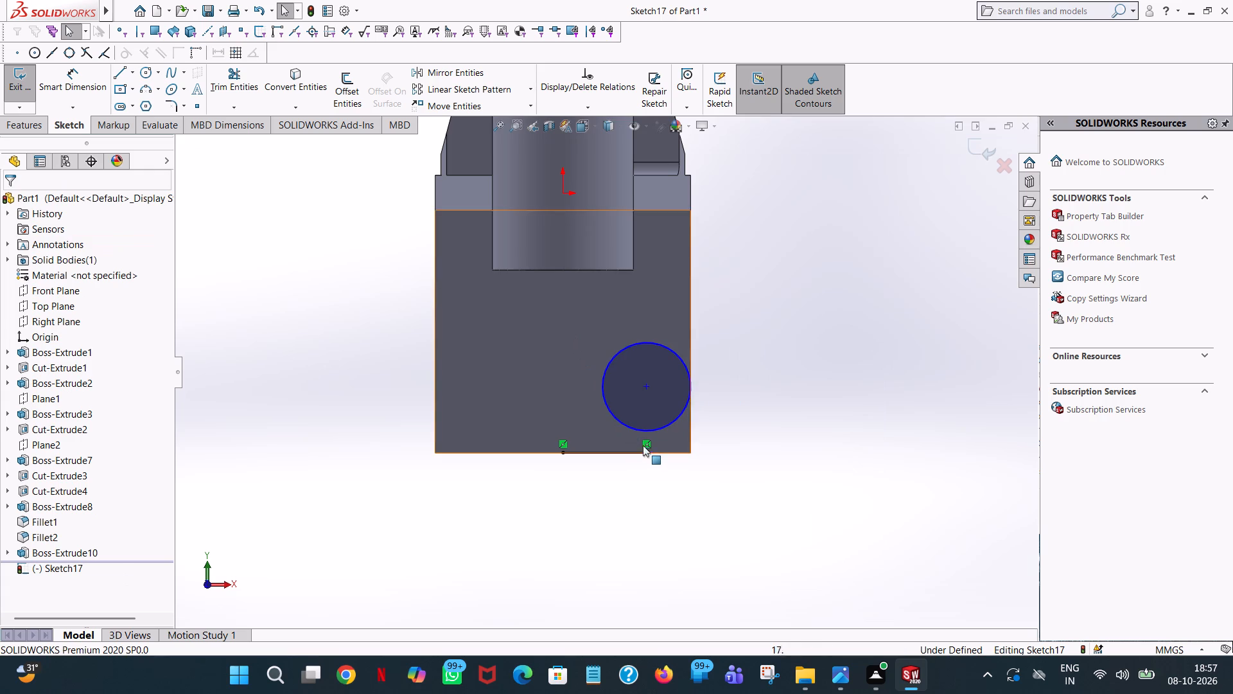
Set the length of the sketched line on the plate's bottom edge to 18 mm.
left_click(594, 454)
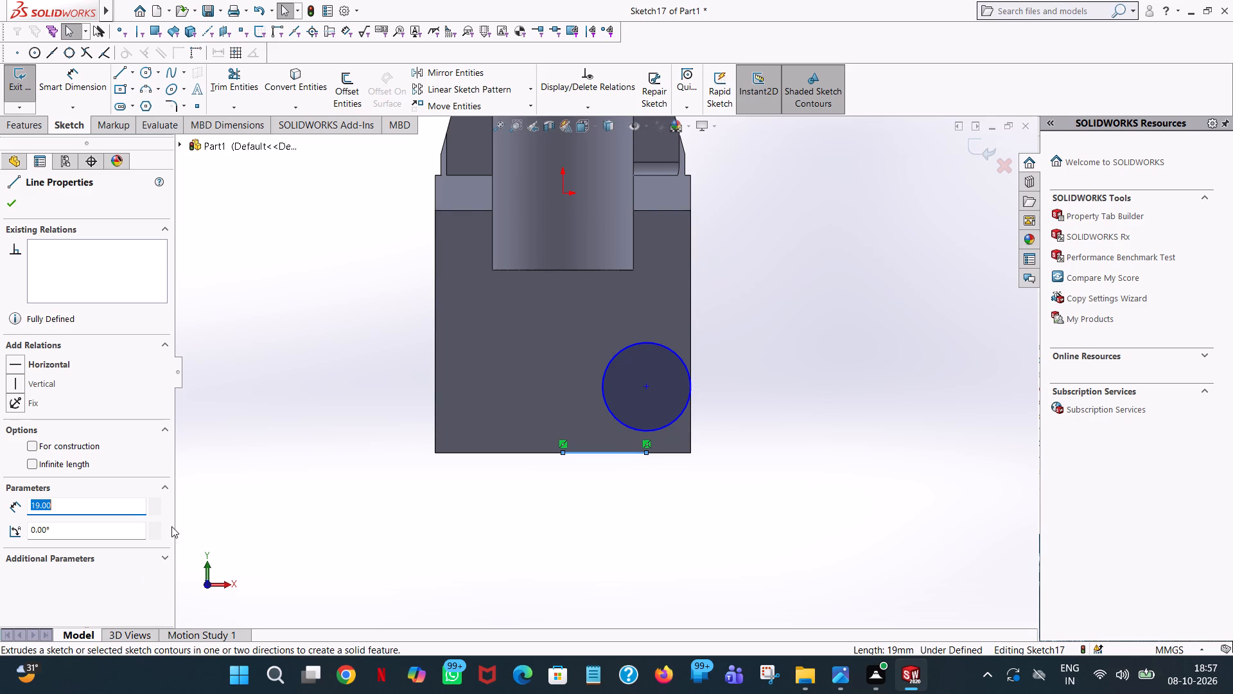
type("18")
key("Return")
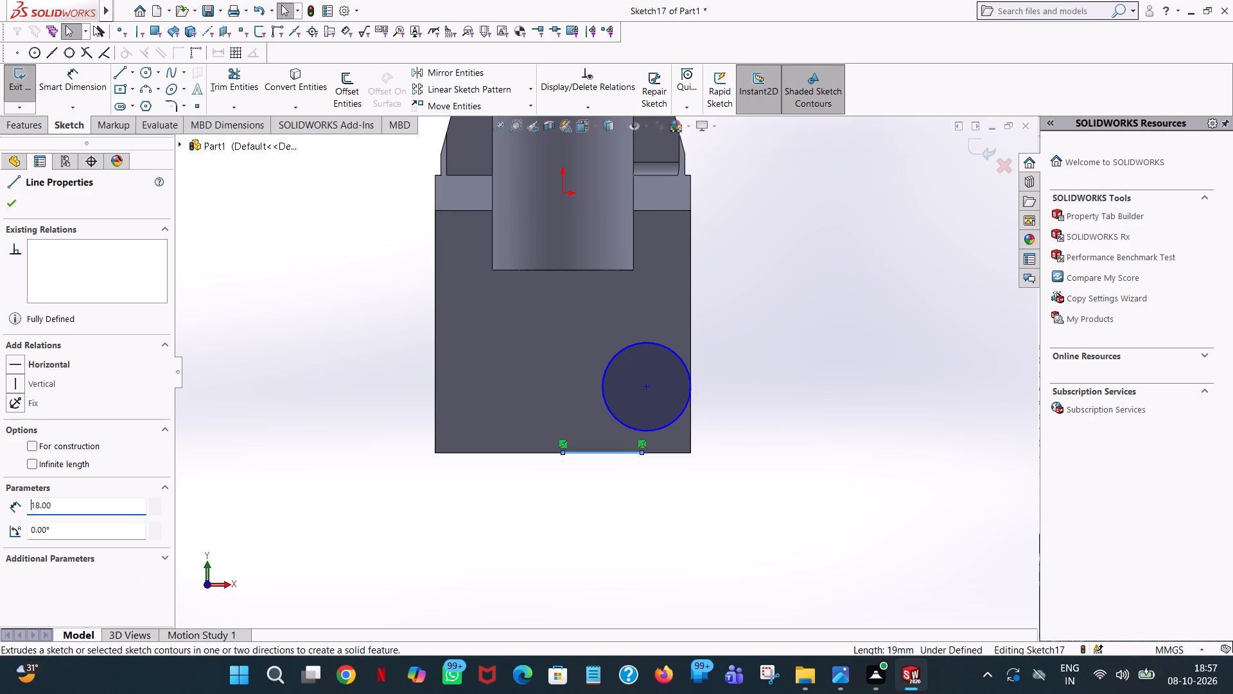
left_click(707, 393)
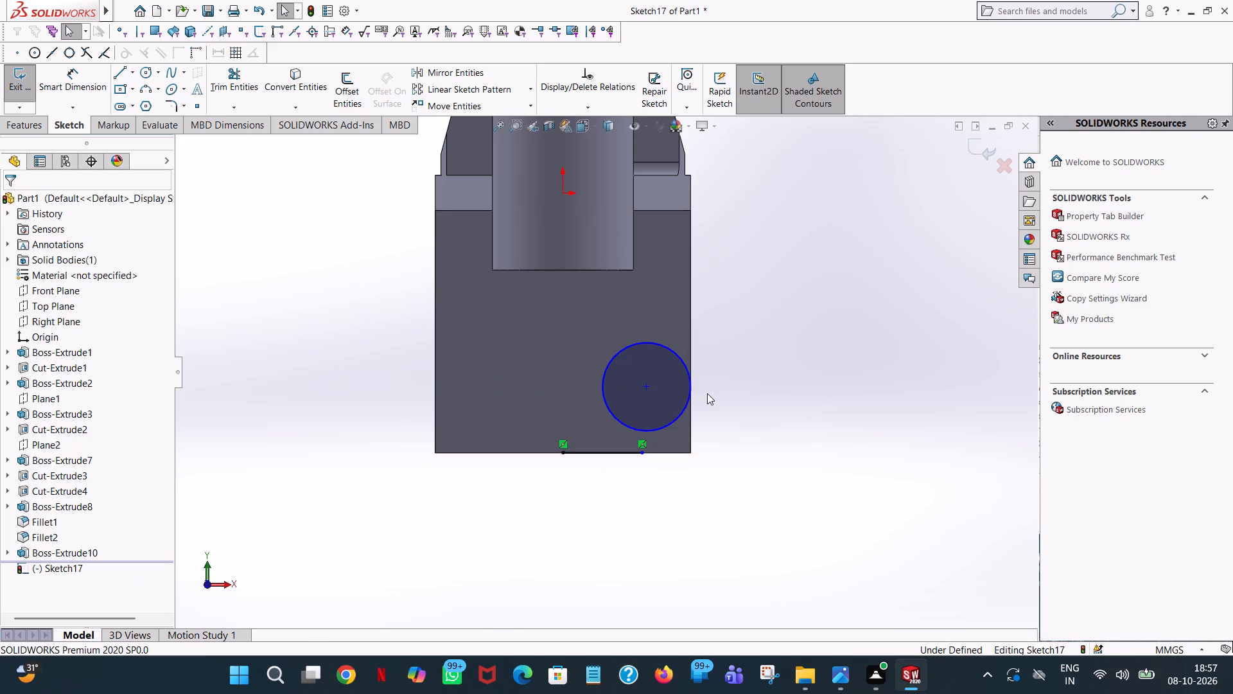
Set the circle's radius to 9 mm.
scroll(654, 394, "down", 6)
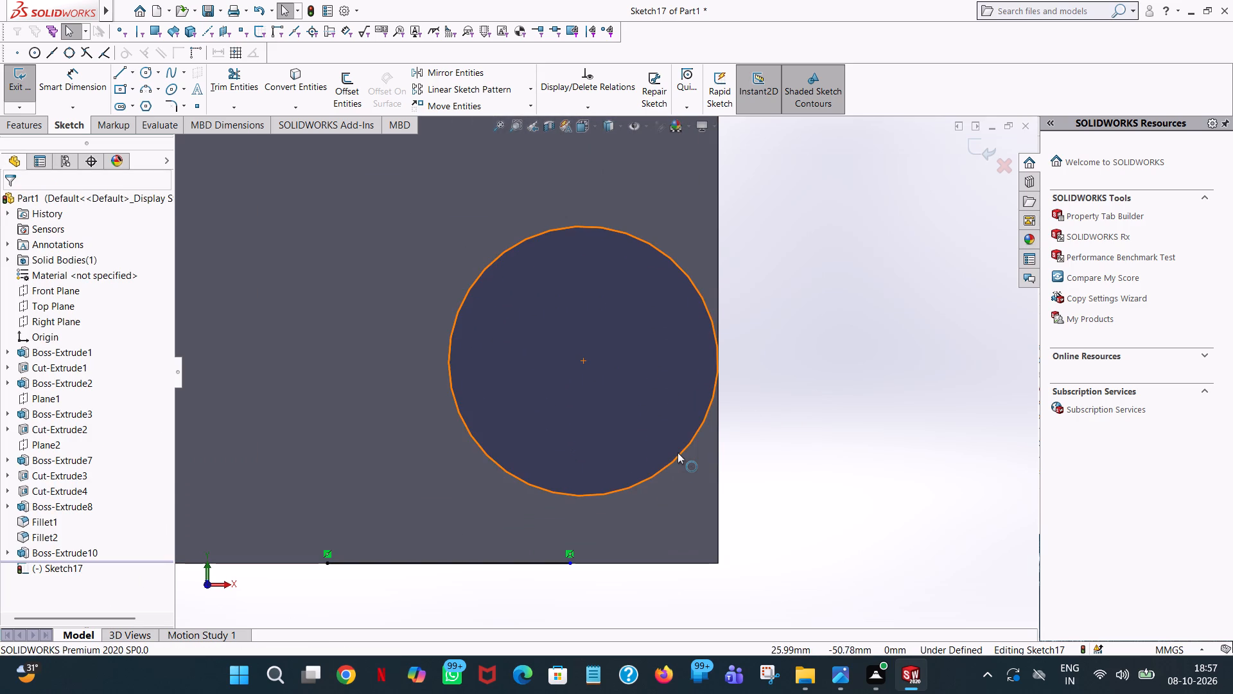
left_click(678, 452)
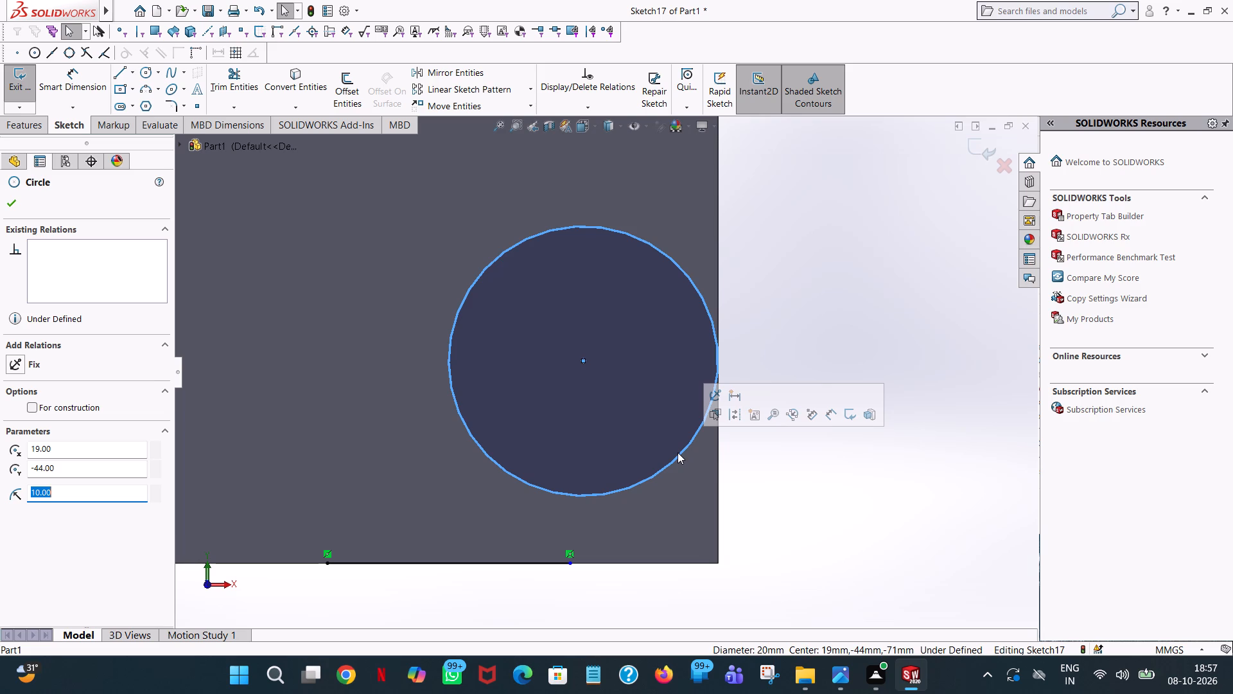
key("9")
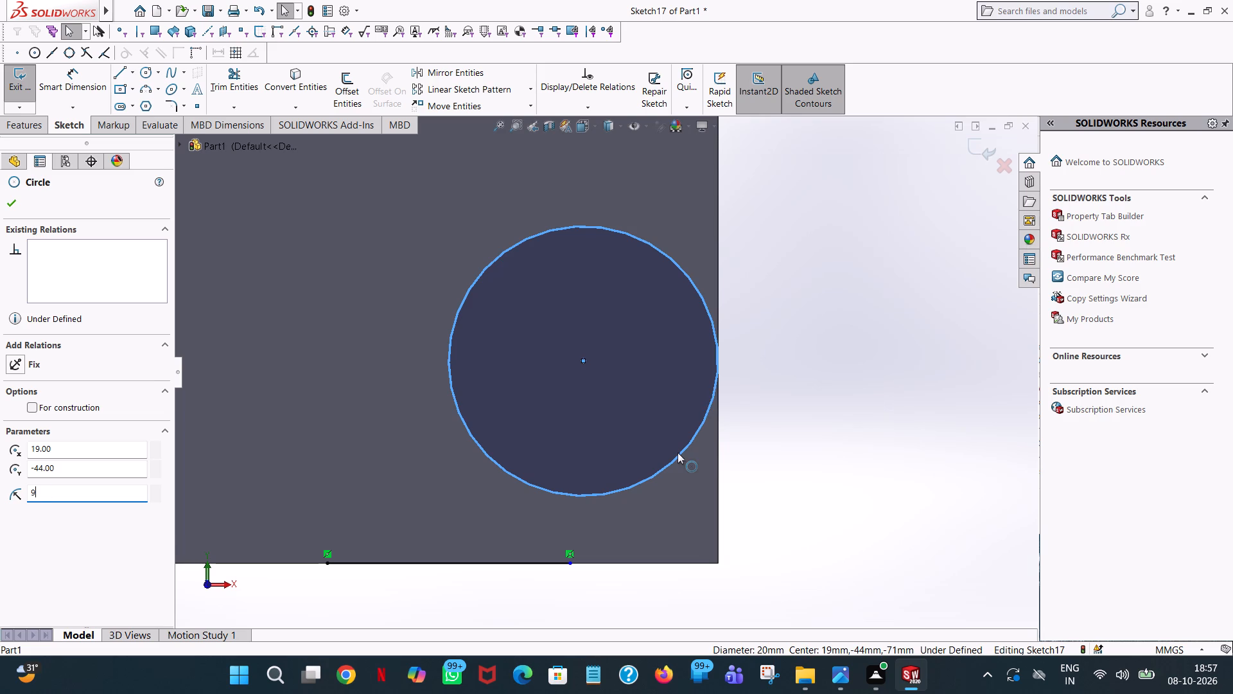
key("Return")
left_click(865, 230)
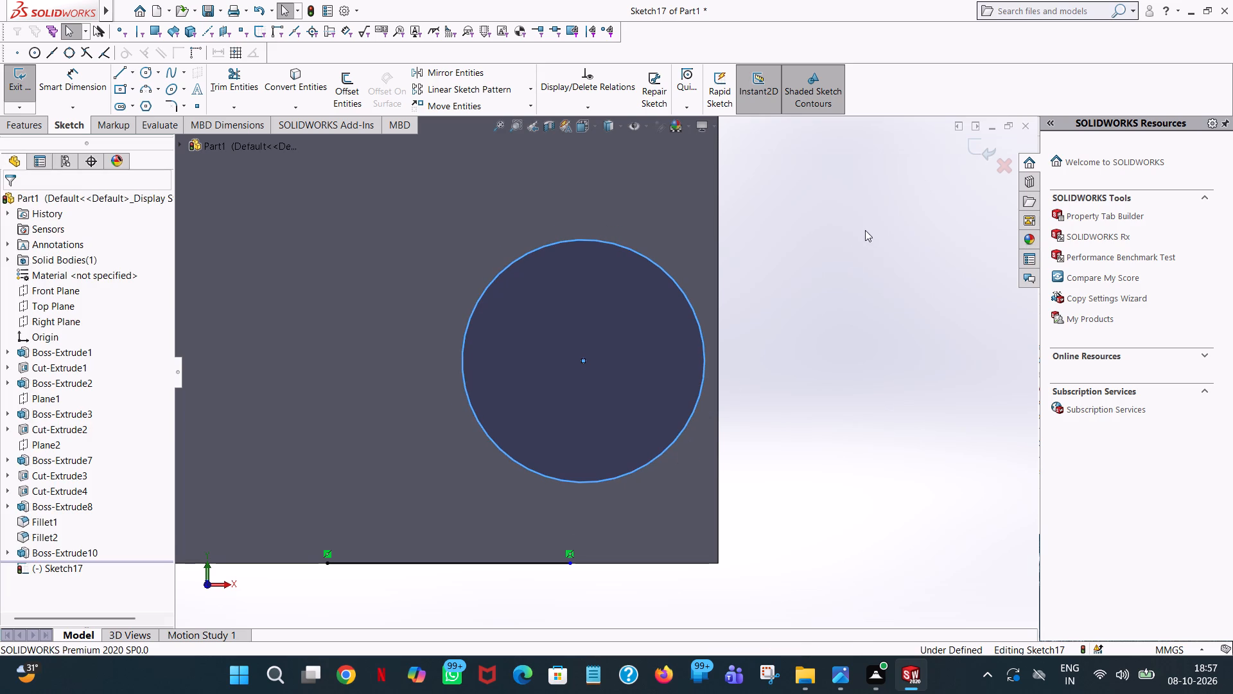
Sketch a horizontal line about 58 mm long across the plate's full width, just above the circle.
scroll(814, 325, "down", 1)
scroll(814, 325, "up", 6)
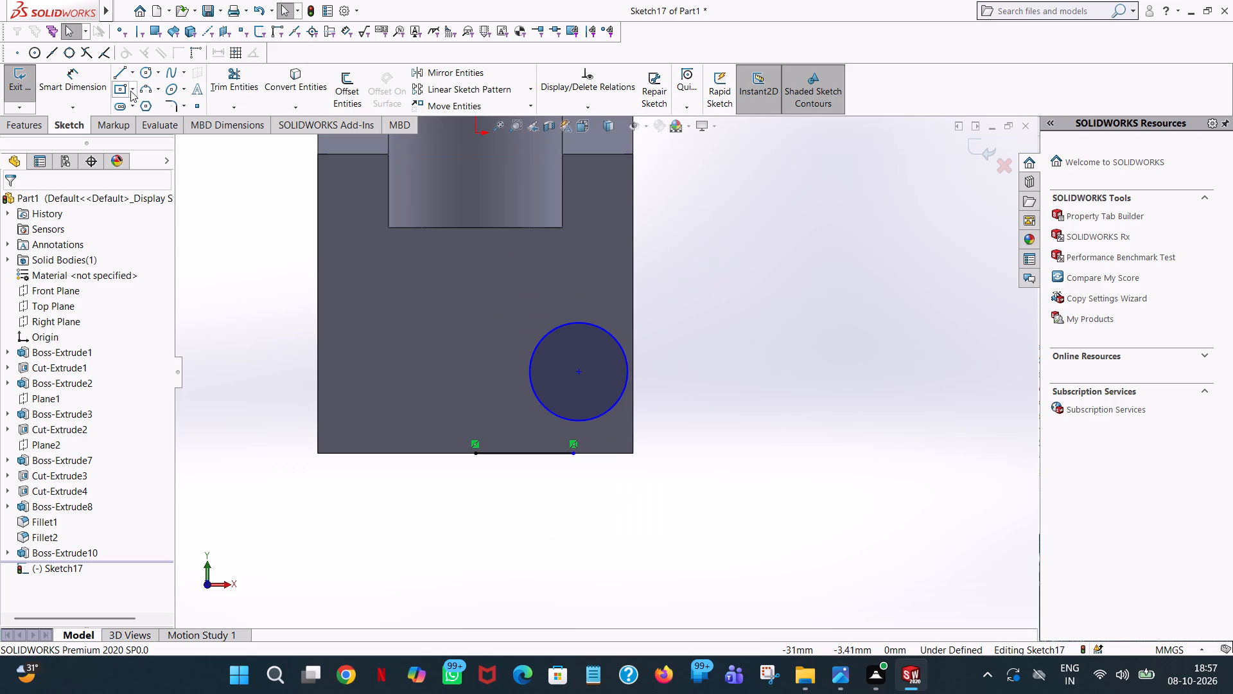
left_click(121, 65)
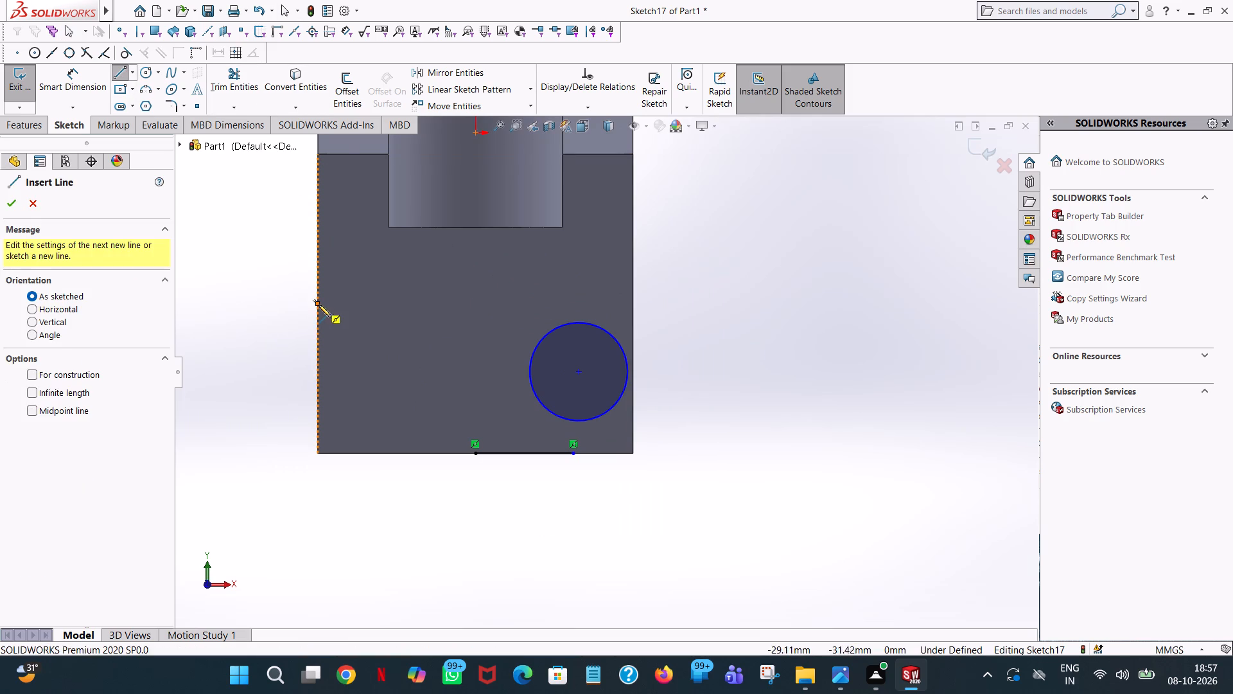
left_click(317, 303)
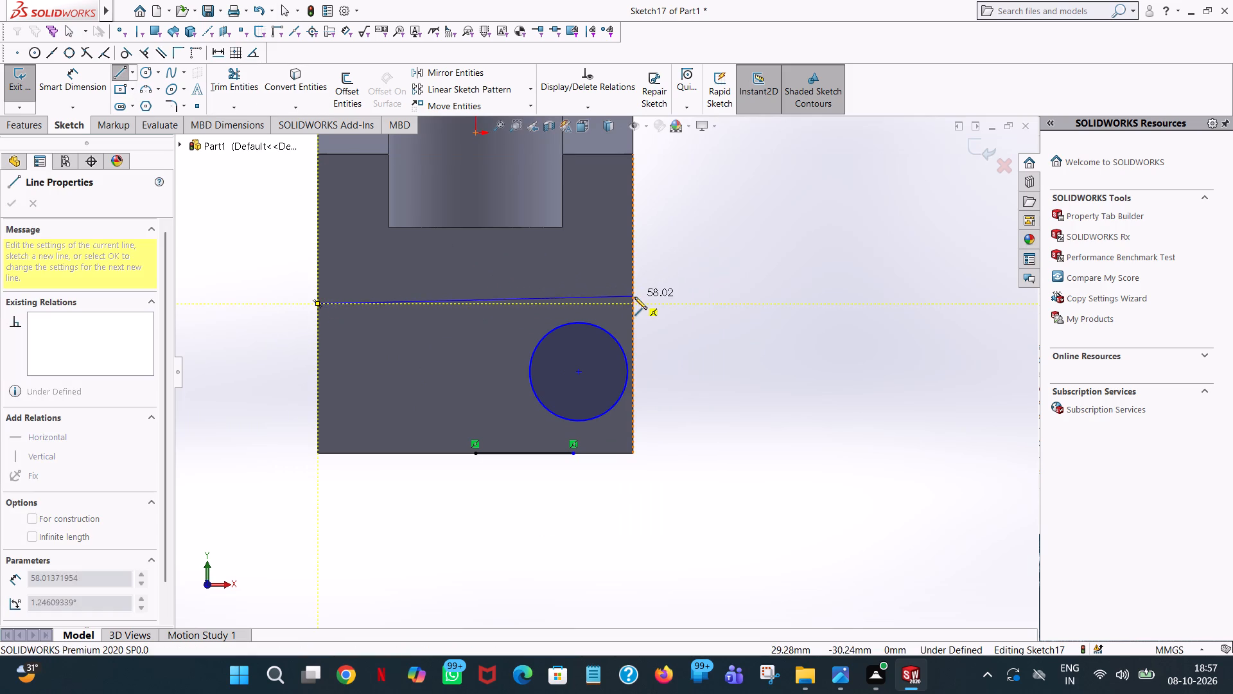
left_click(631, 303)
right_click(631, 303)
left_click(662, 314)
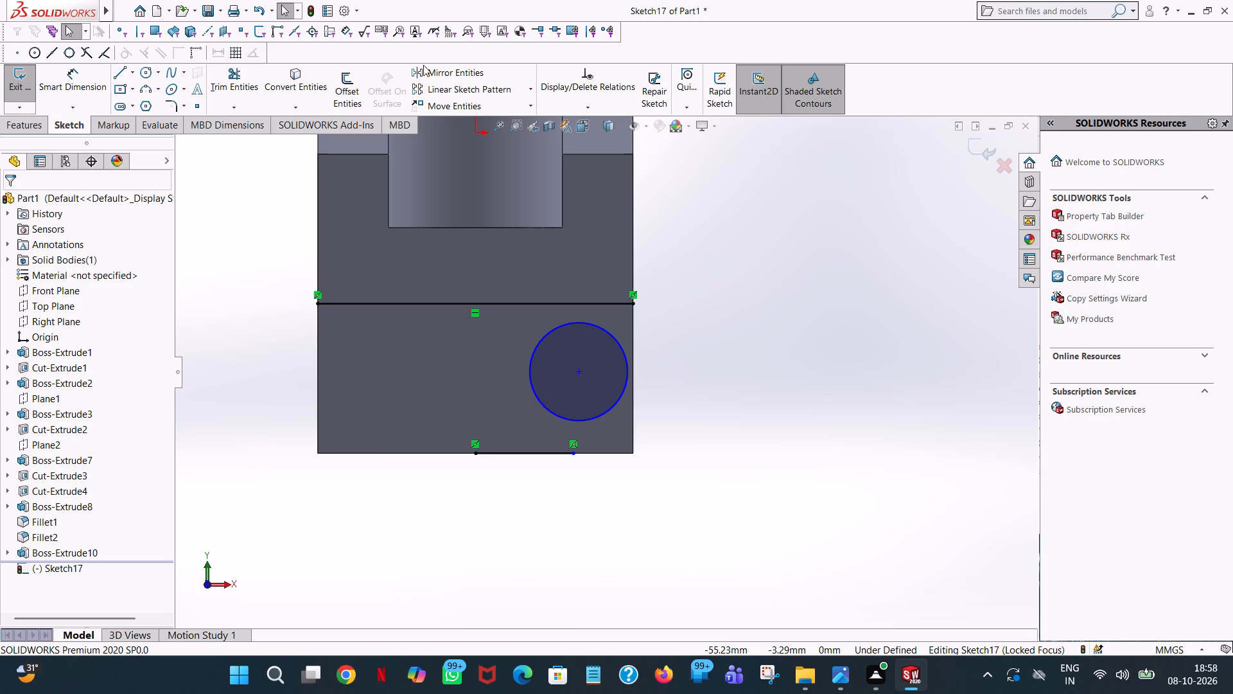
Mirror the 18 mm diameter circle about the horizontal line, keeping the original.
left_click(487, 73)
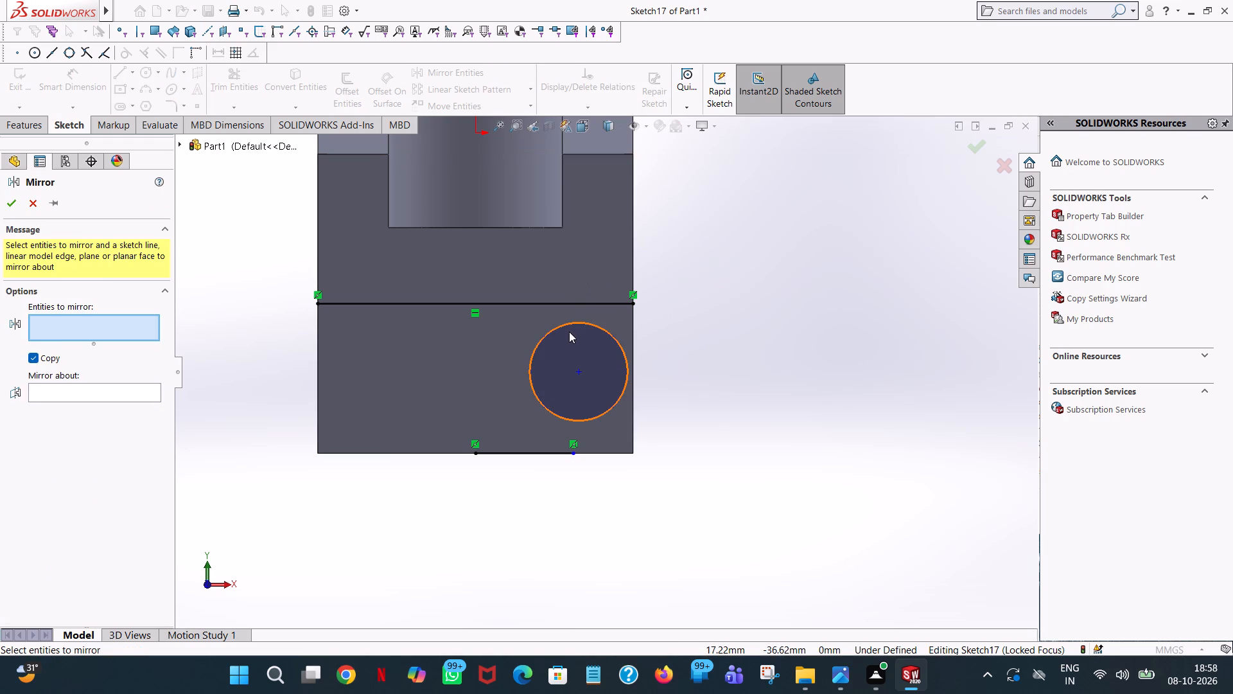
left_click(569, 332)
left_click(111, 393)
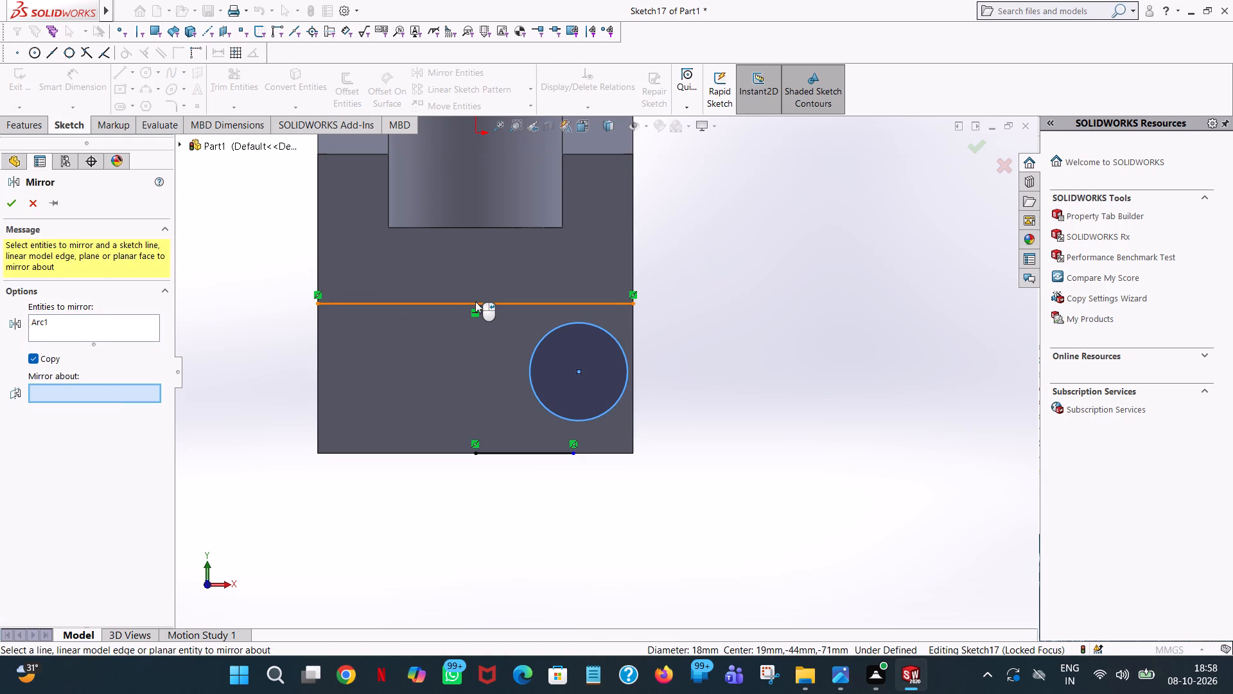
left_click(475, 301)
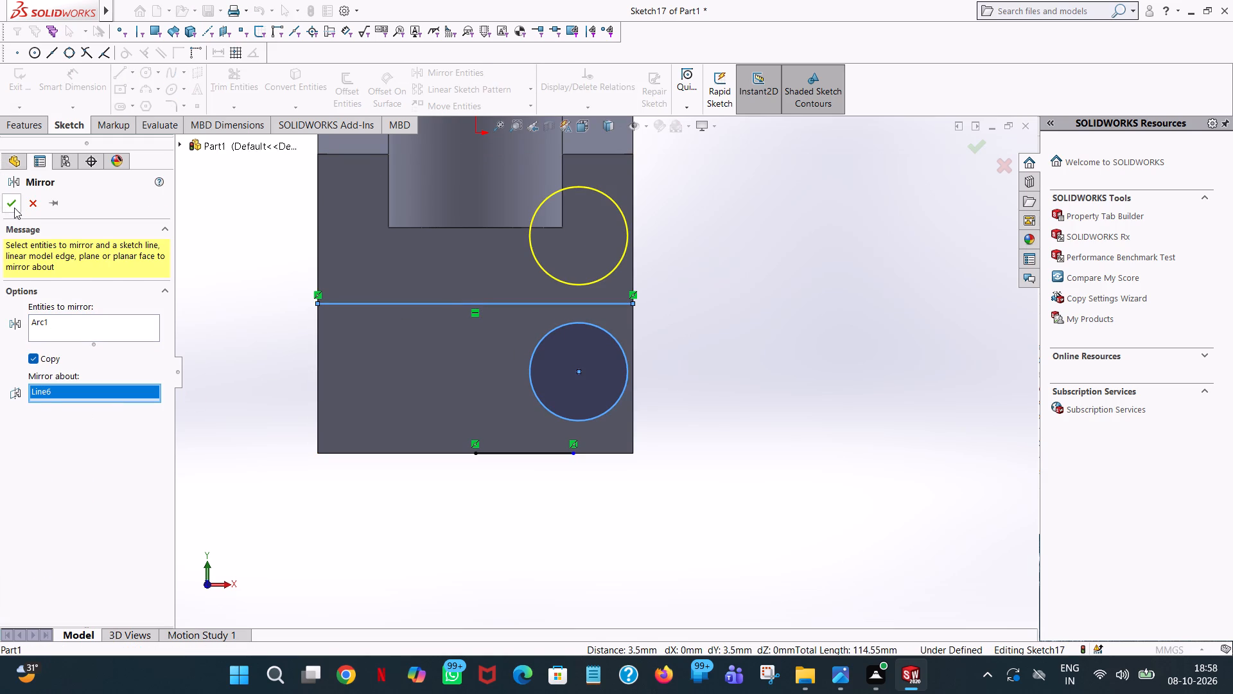
left_click(14, 208)
Trim away the horizontal line between the two circles.
left_click(225, 85)
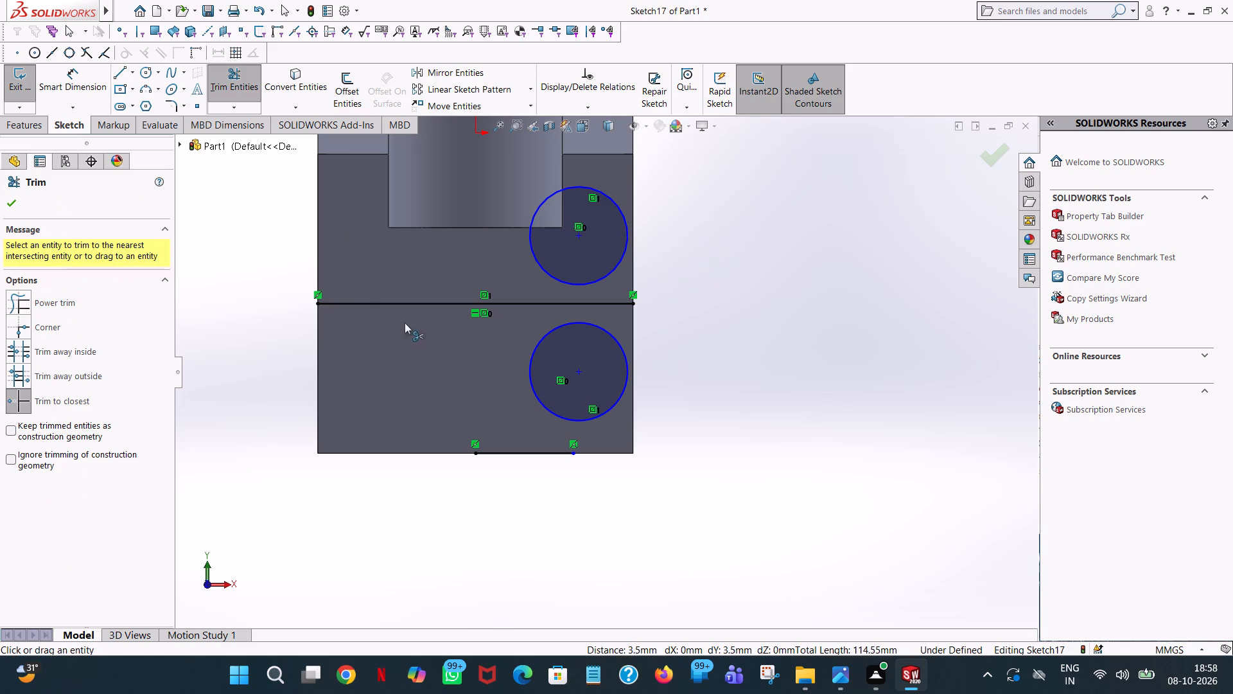
left_click(418, 307)
Sketch a vertical line about 38 mm long upward from the midpoint of the plate's bottom edge.
left_click(119, 74)
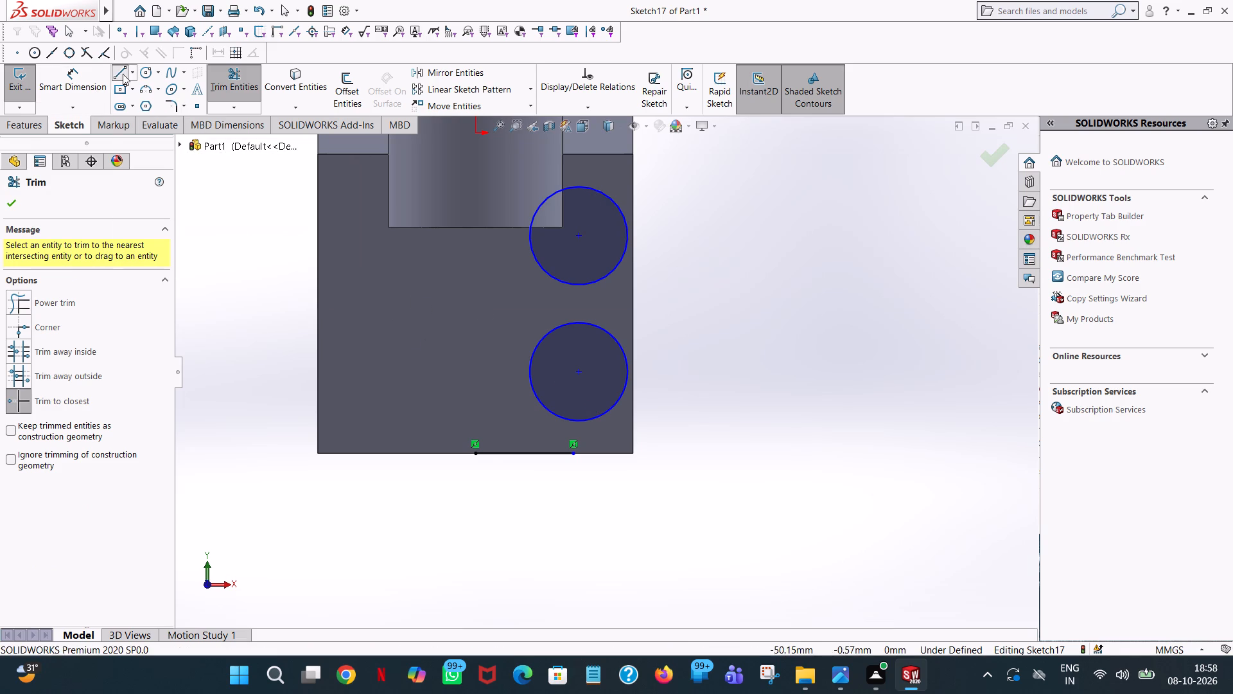
left_click(476, 453)
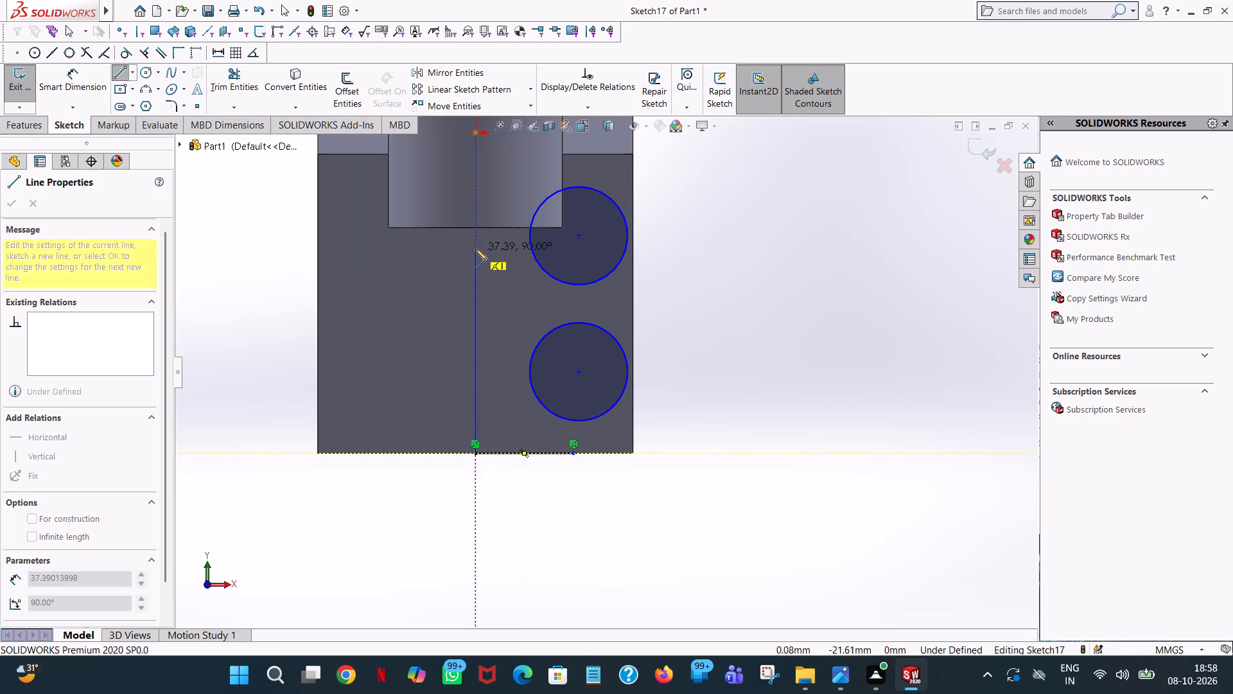
left_click(475, 248)
right_click(475, 248)
left_click(494, 251)
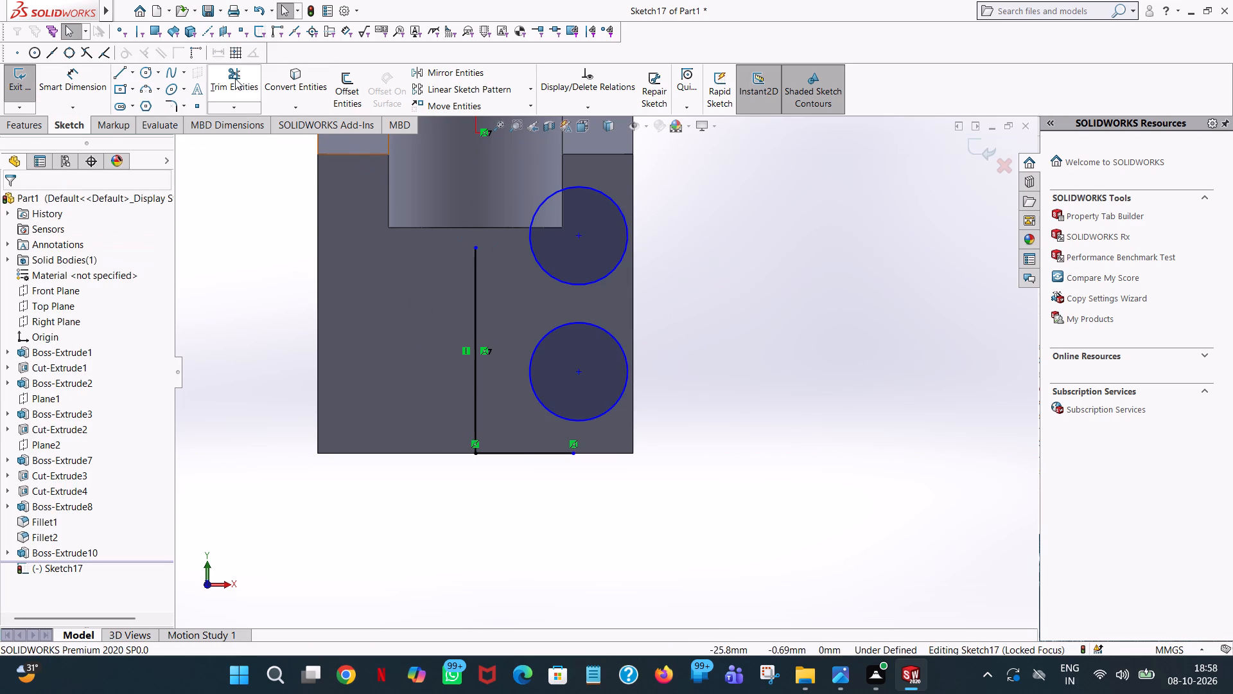
Trim away the short sketched line on the plate's bottom edge.
left_click(235, 78)
left_click(563, 452)
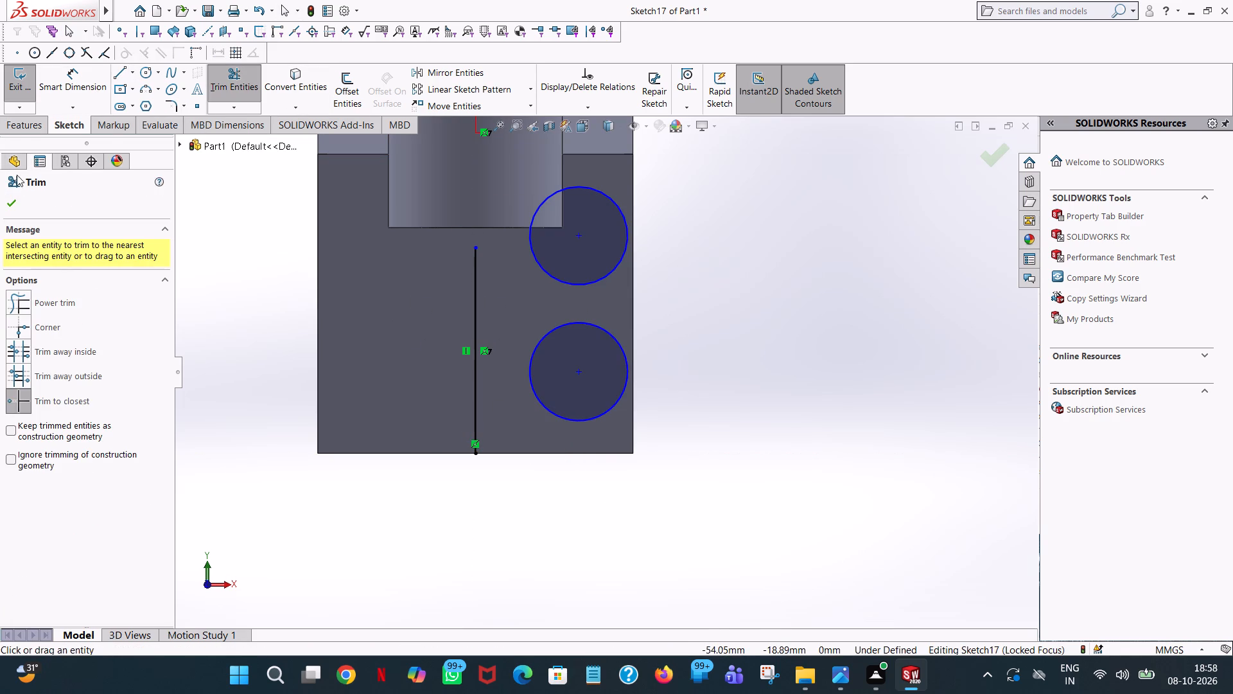
left_click(17, 200)
Mirror both circles about the vertical centre line to the plate's other side, keeping the originals.
left_click(466, 76)
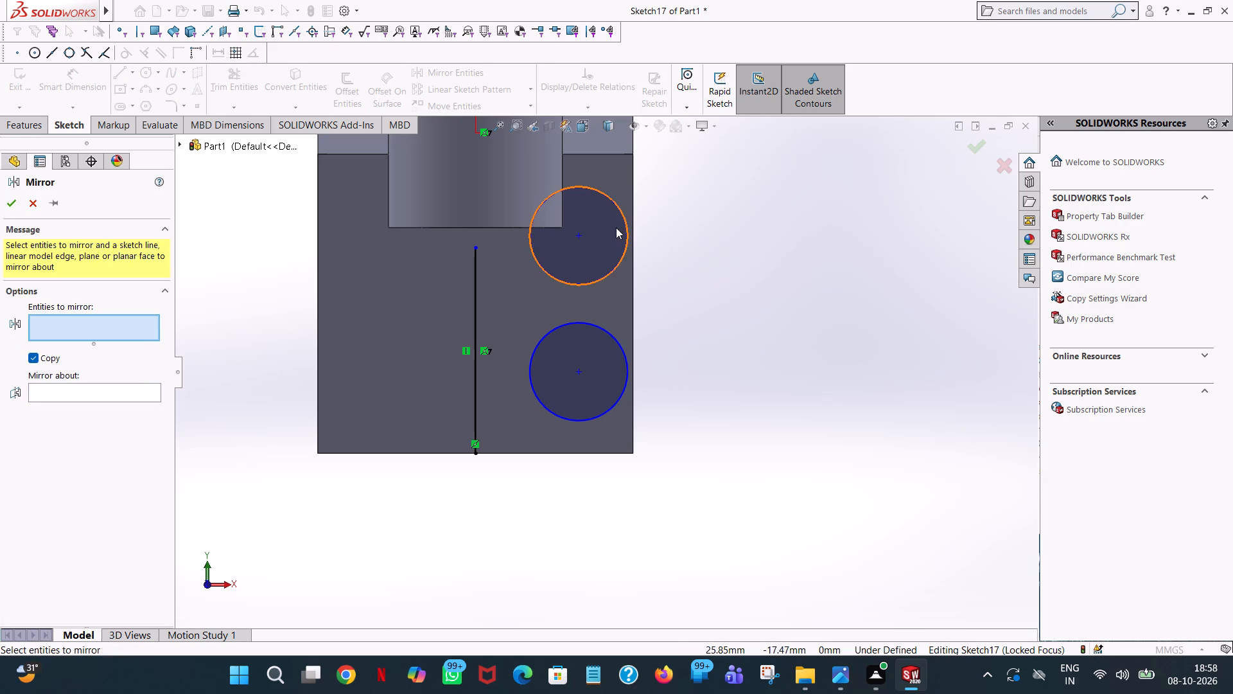
left_click(618, 205)
left_click(593, 324)
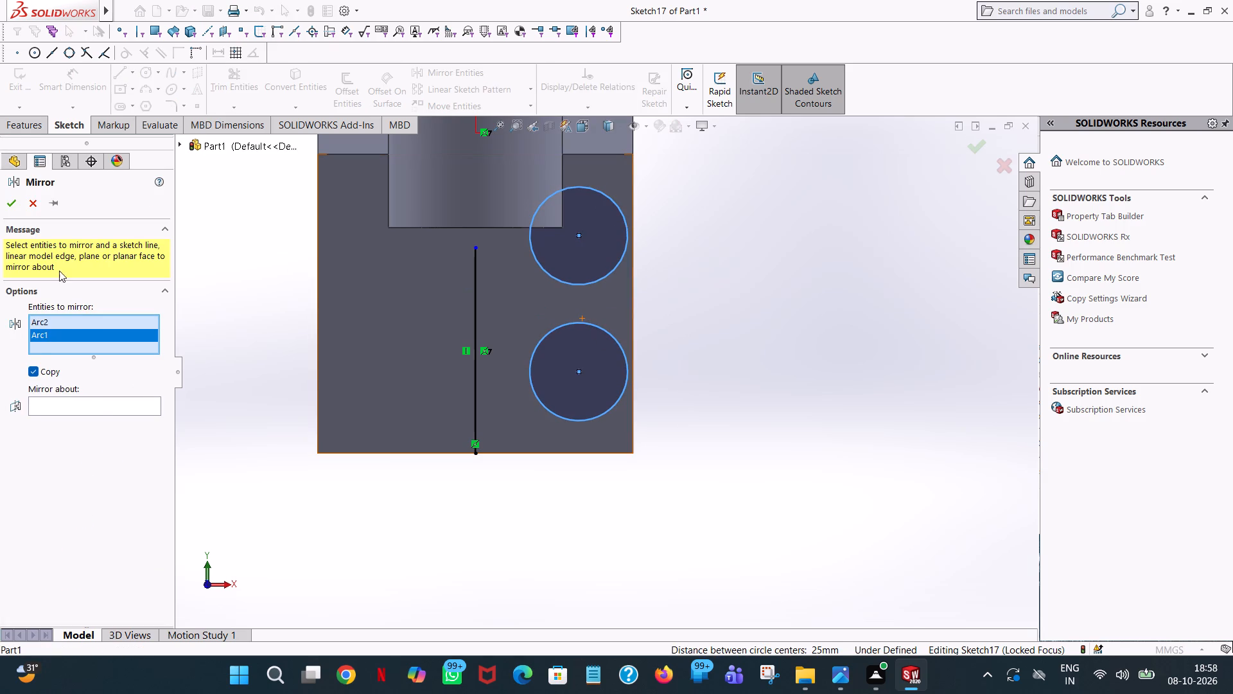
left_click(101, 411)
left_click(134, 411)
left_click(137, 403)
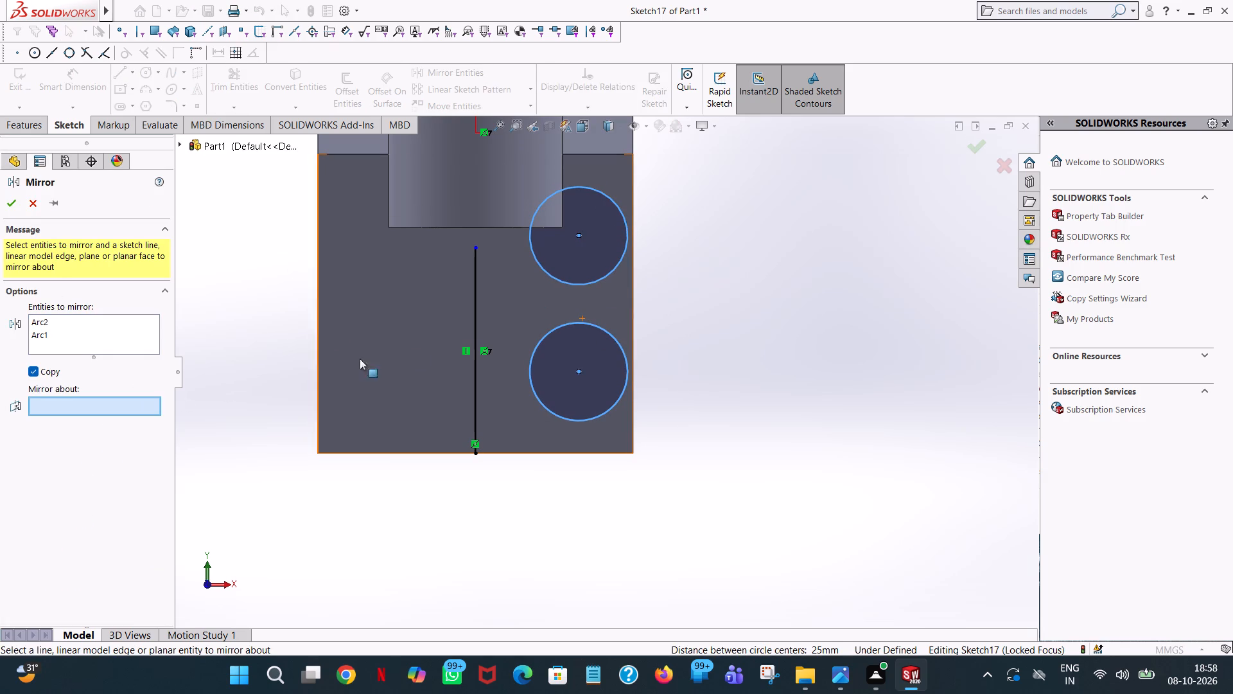
left_click(475, 337)
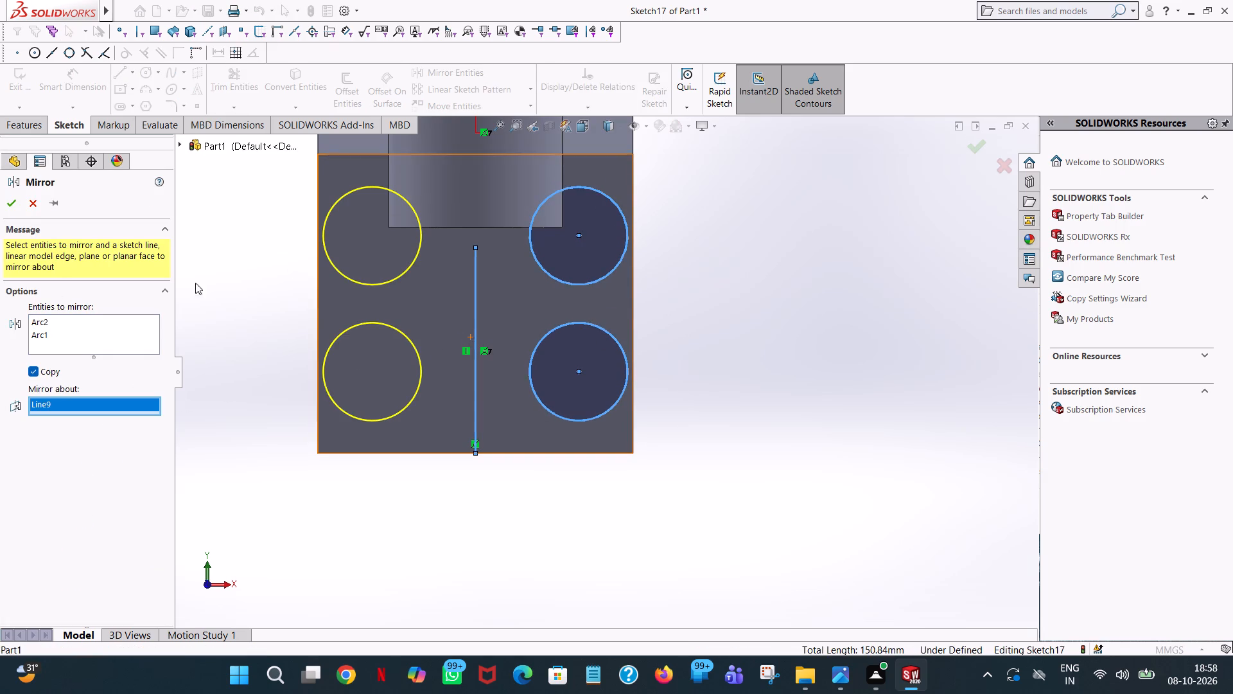
left_click(7, 190)
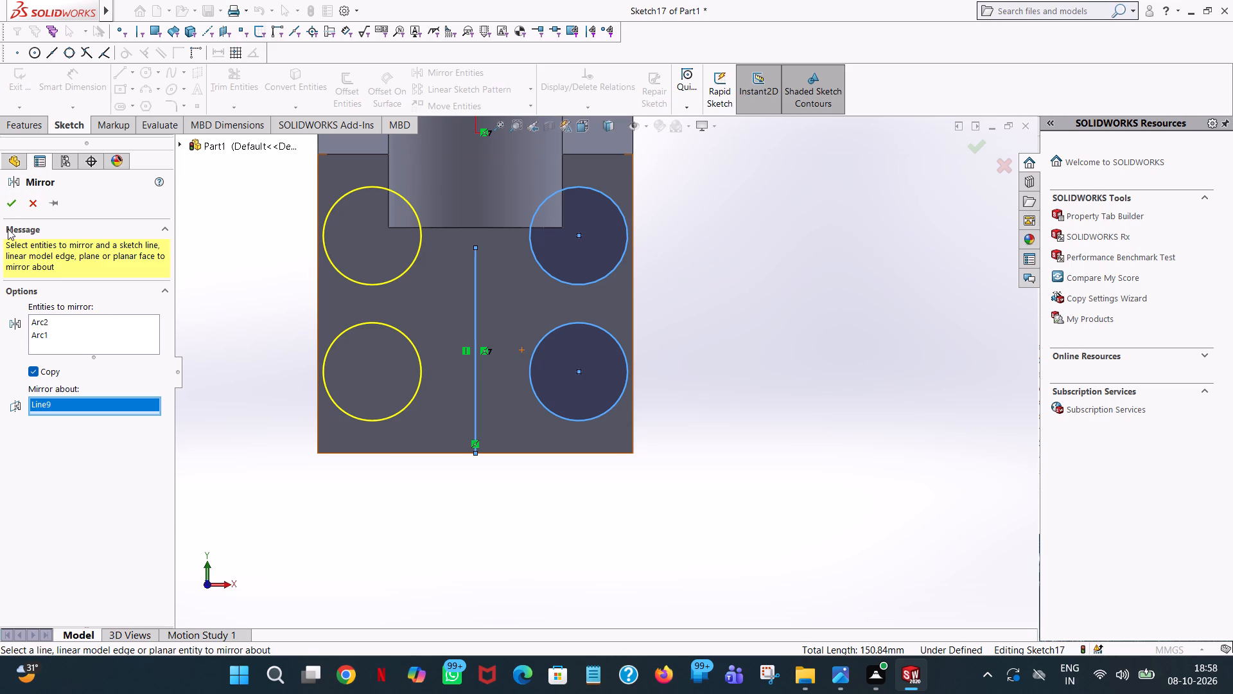
left_click(15, 209)
left_click(223, 319)
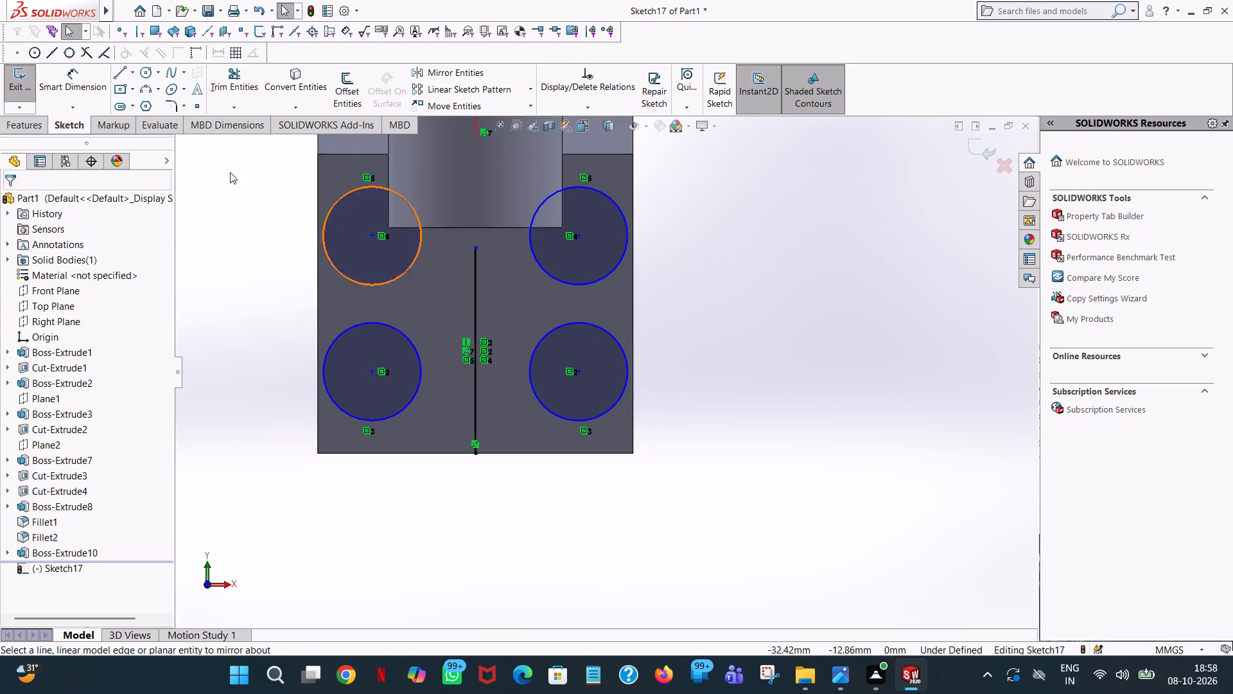
Trim away the vertical centre line, leaving only the four circles in the sketch.
left_click(223, 80)
left_click(477, 344)
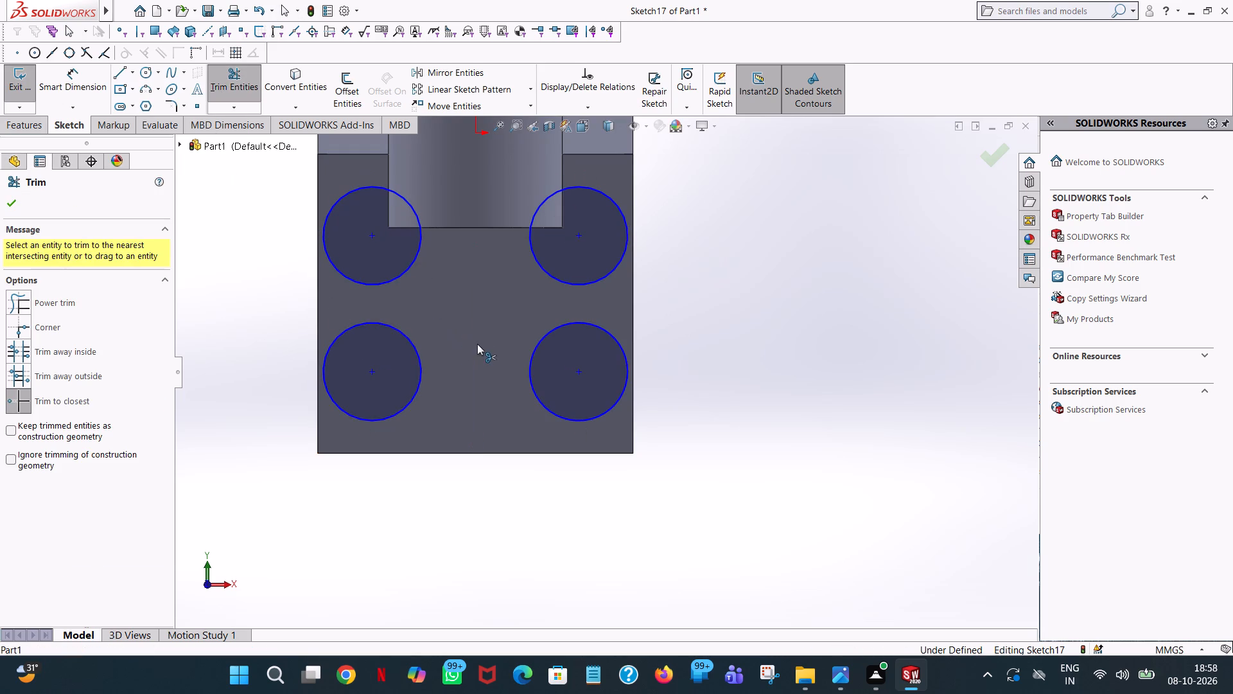
left_click(5, 192)
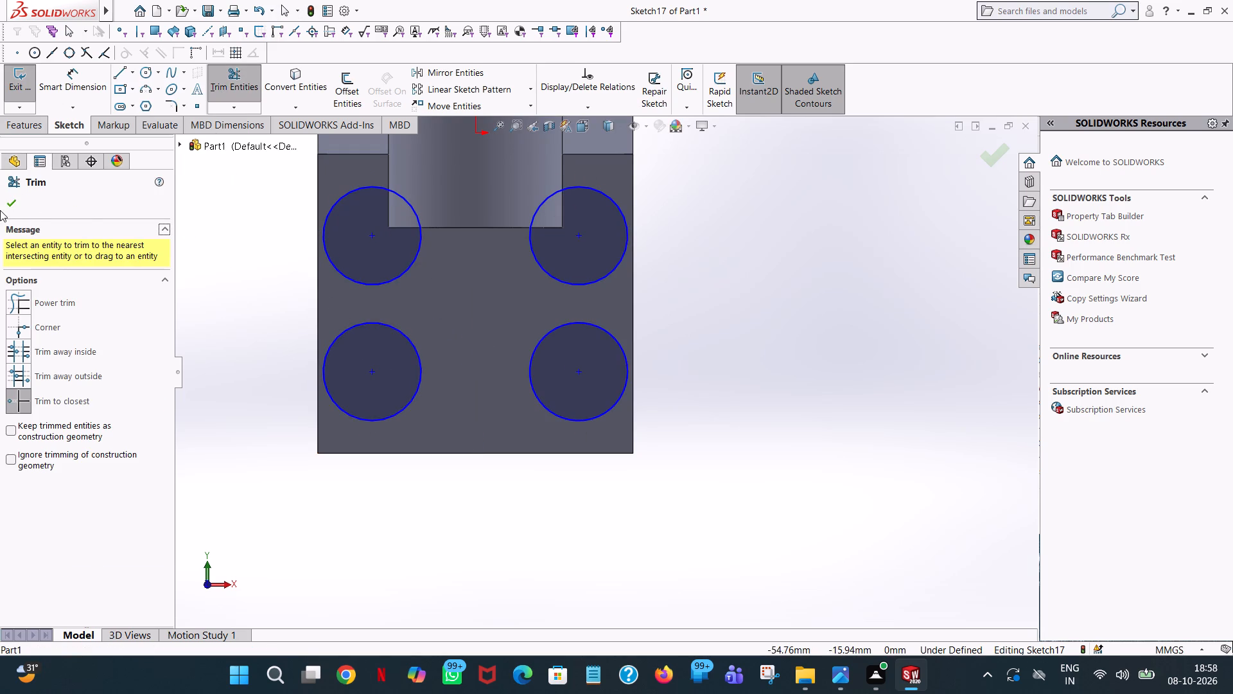
left_click(13, 206)
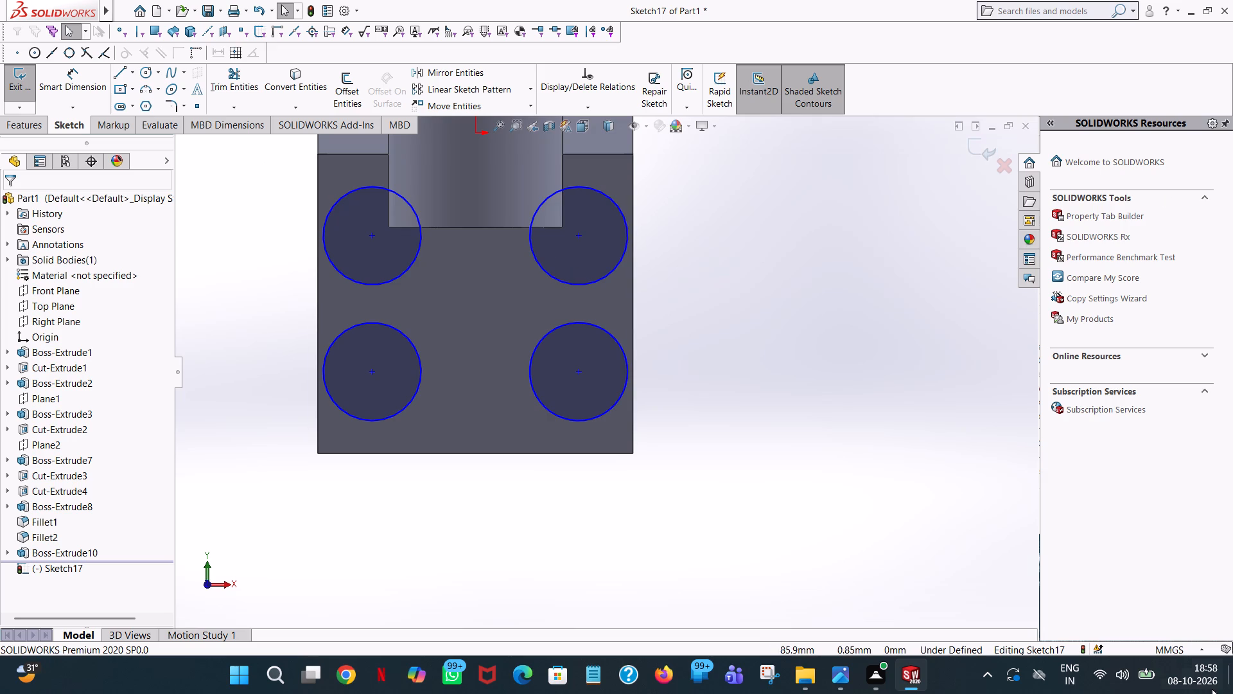
Cut the four circles through the plate with a blind Extruded Cut 55 mm deep.
middle_click(828, 293)
scroll(828, 293, "up", 1)
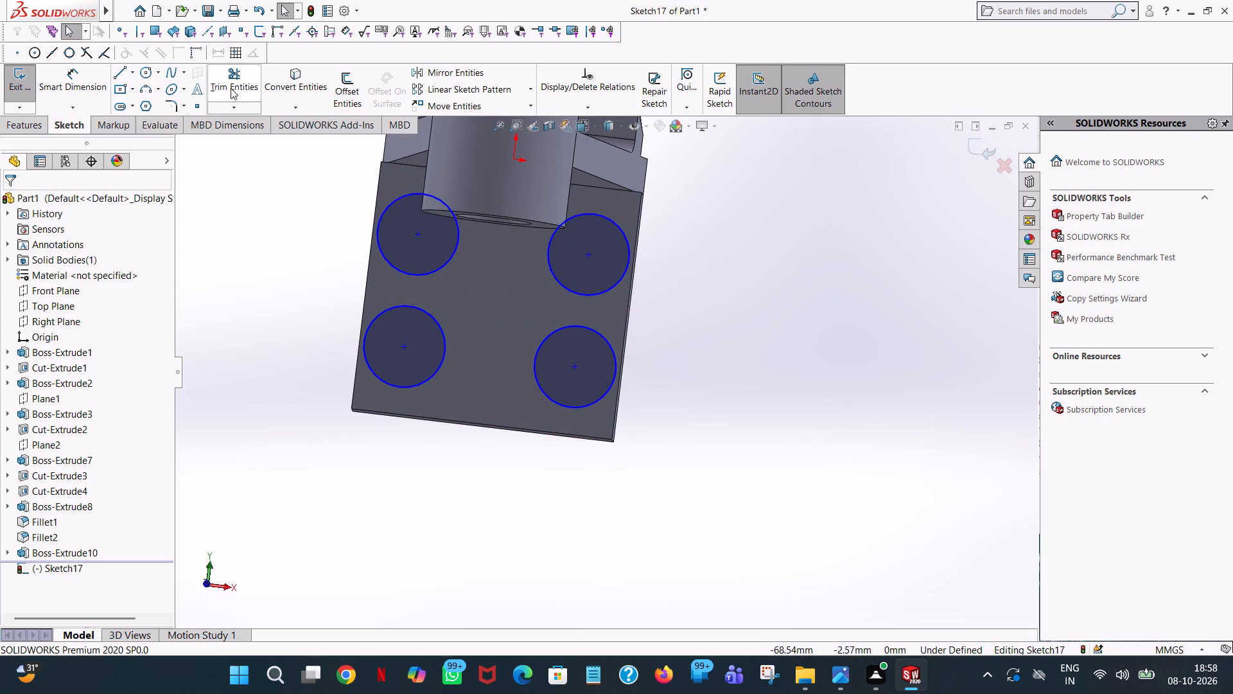
left_click(33, 123)
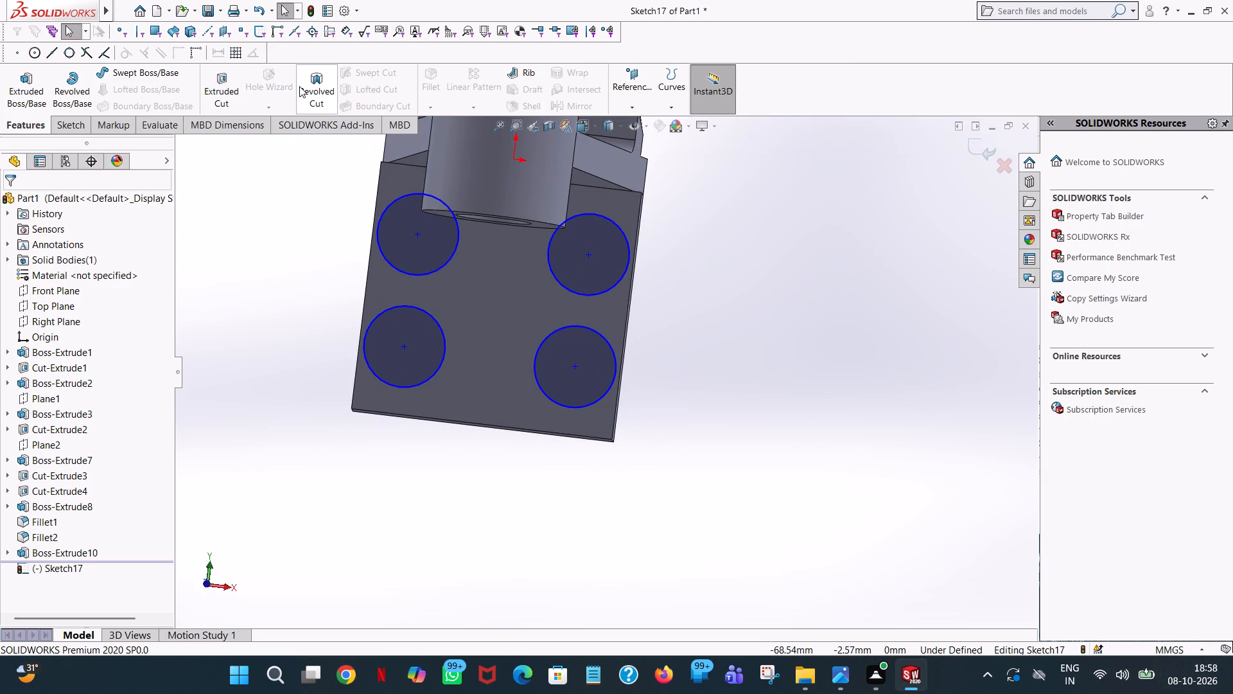
left_click(214, 92)
scroll(704, 342, "up", 1)
middle_click_drag(704, 342, 673, 335)
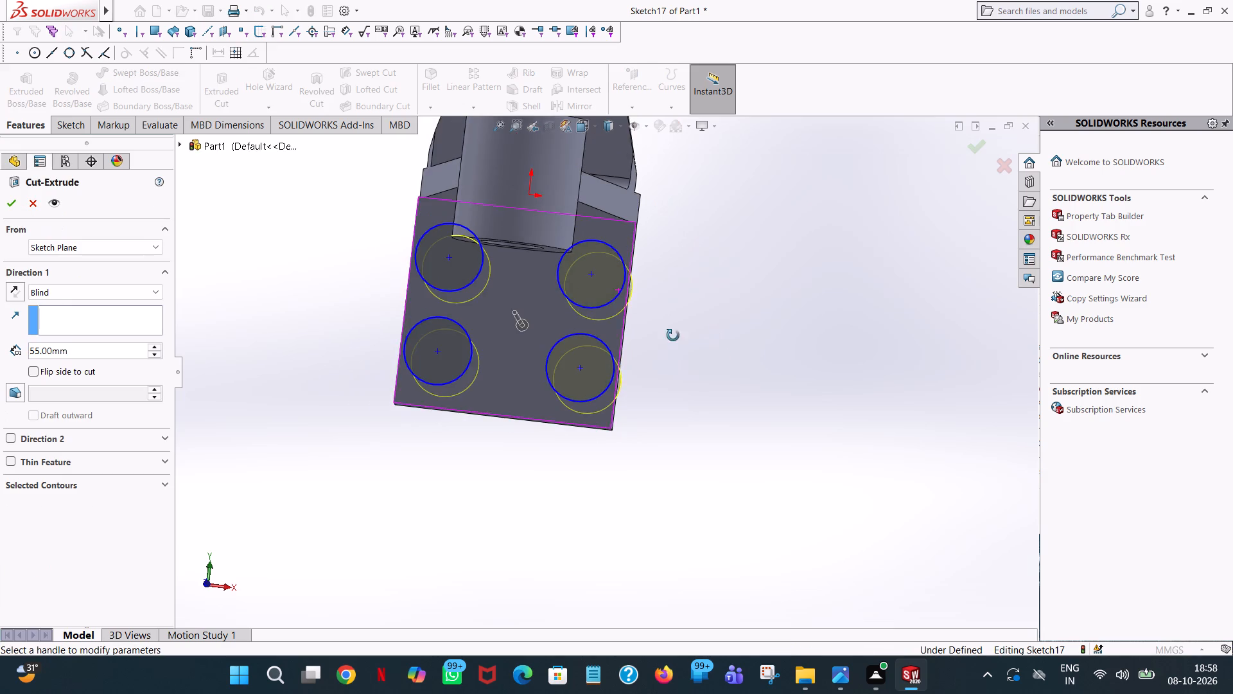
middle_click_drag(673, 335, 491, 355)
scroll(557, 337, "up", 1)
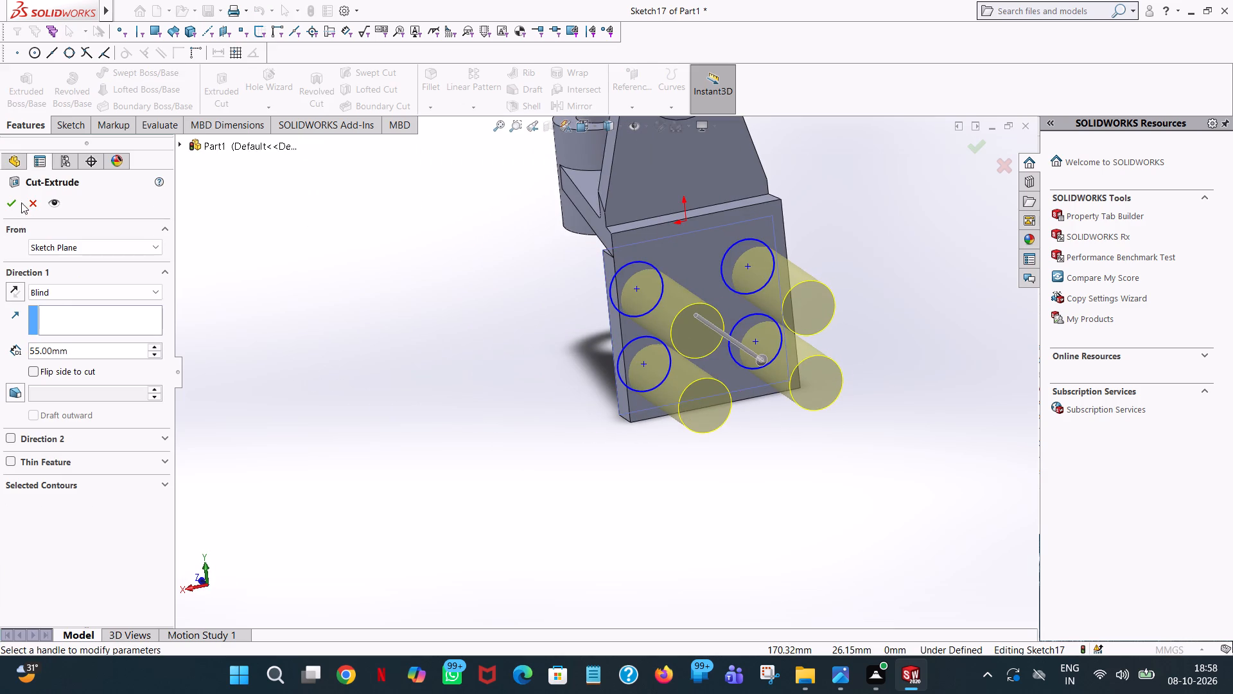
left_click(8, 206)
left_click(642, 438)
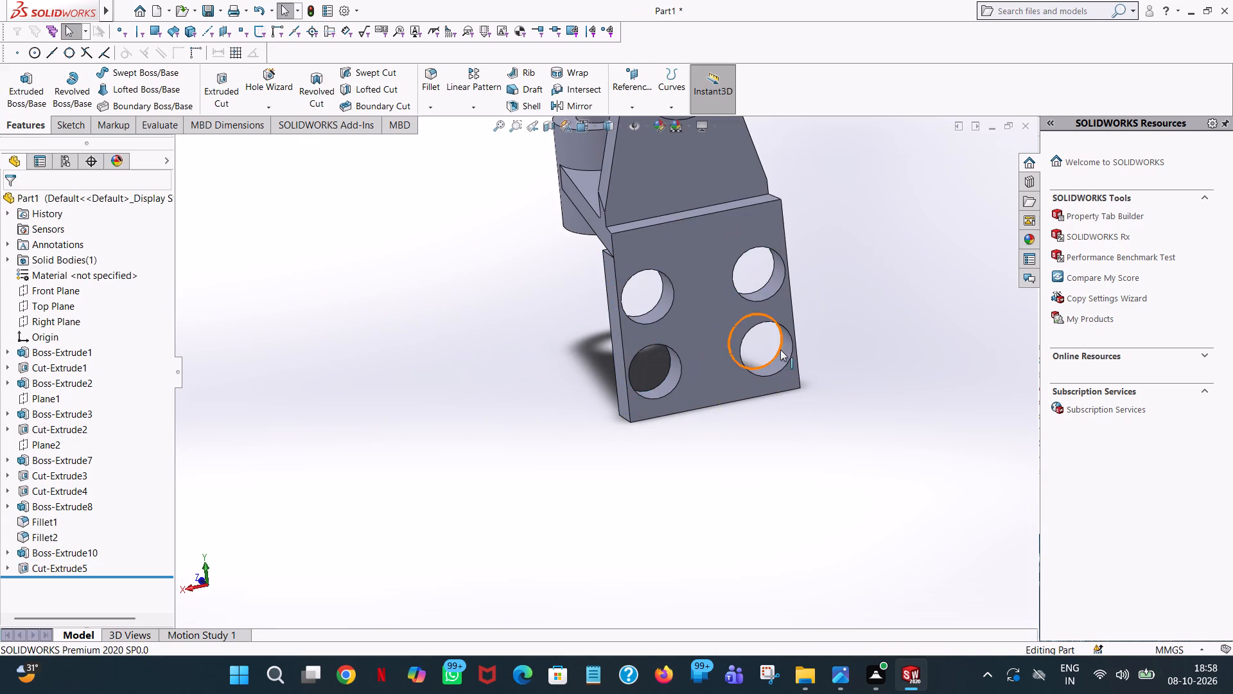
Examine the bracket from several sides, checking the four plate holes against the arms and bosses.
middle_click_drag(780, 350, 927, 343)
scroll(851, 305, "up", 1)
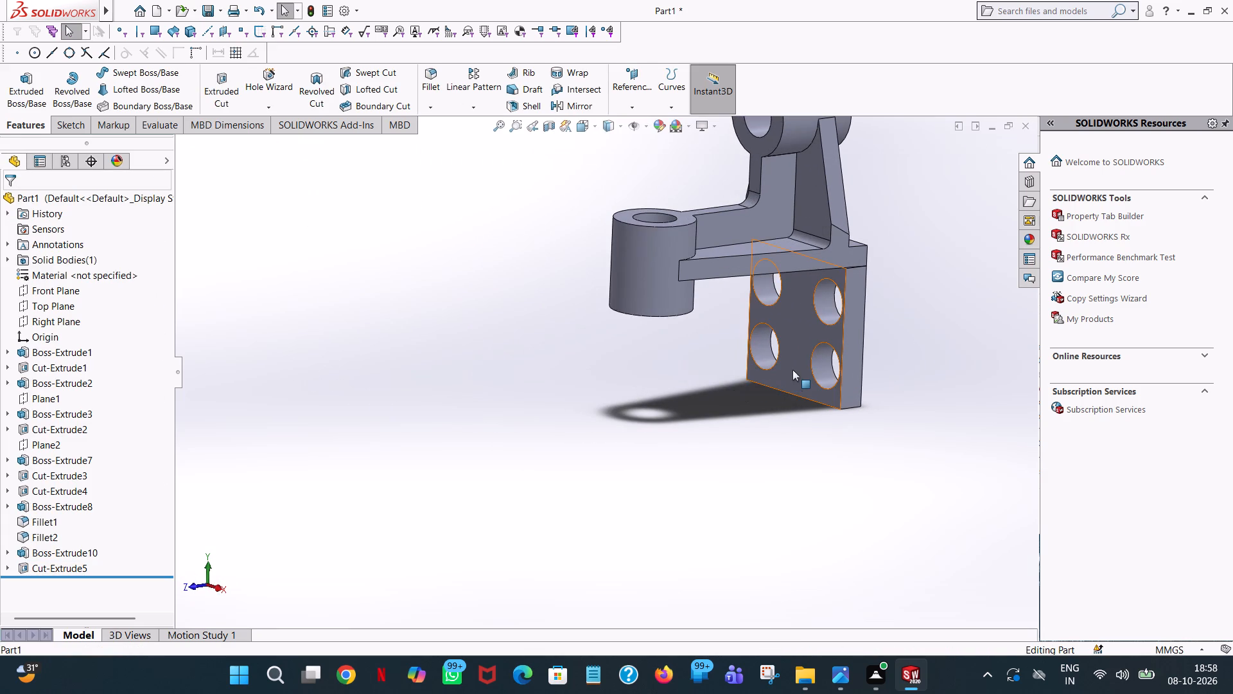
scroll(805, 350, "down", 1)
scroll(805, 348, "up", 2)
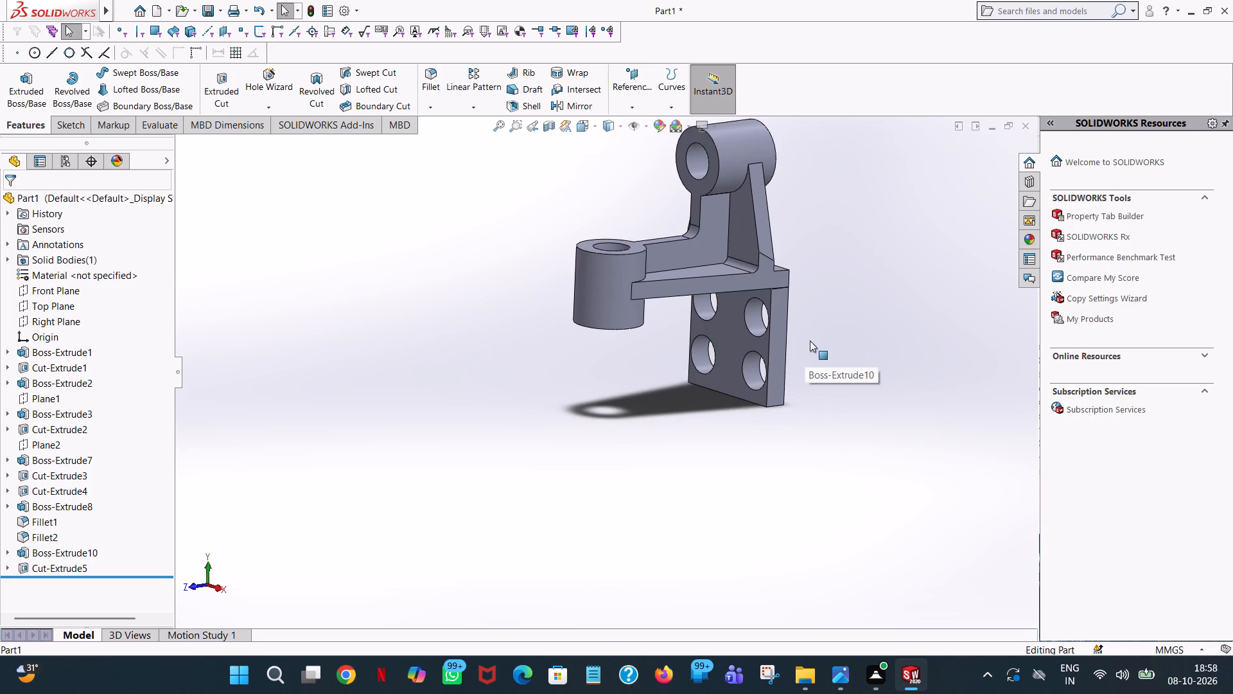
scroll(840, 313, "up", 3)
middle_click_drag(830, 327, 692, 339)
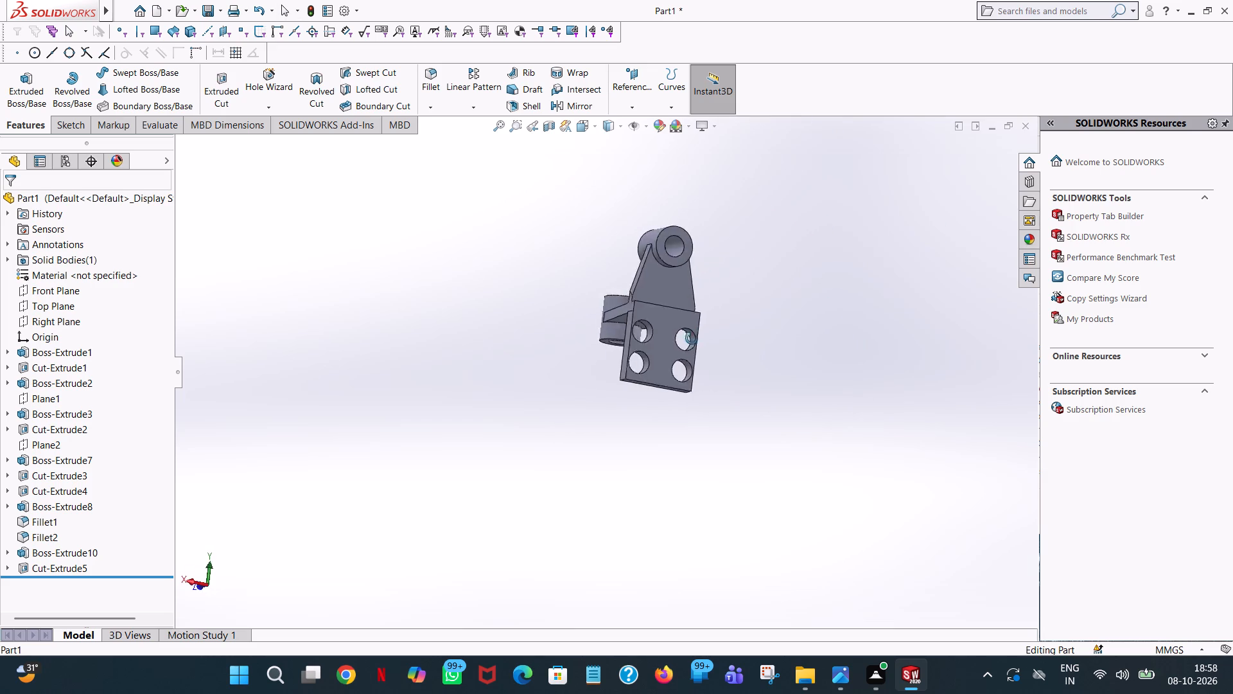
middle_click_drag(692, 339, 765, 405)
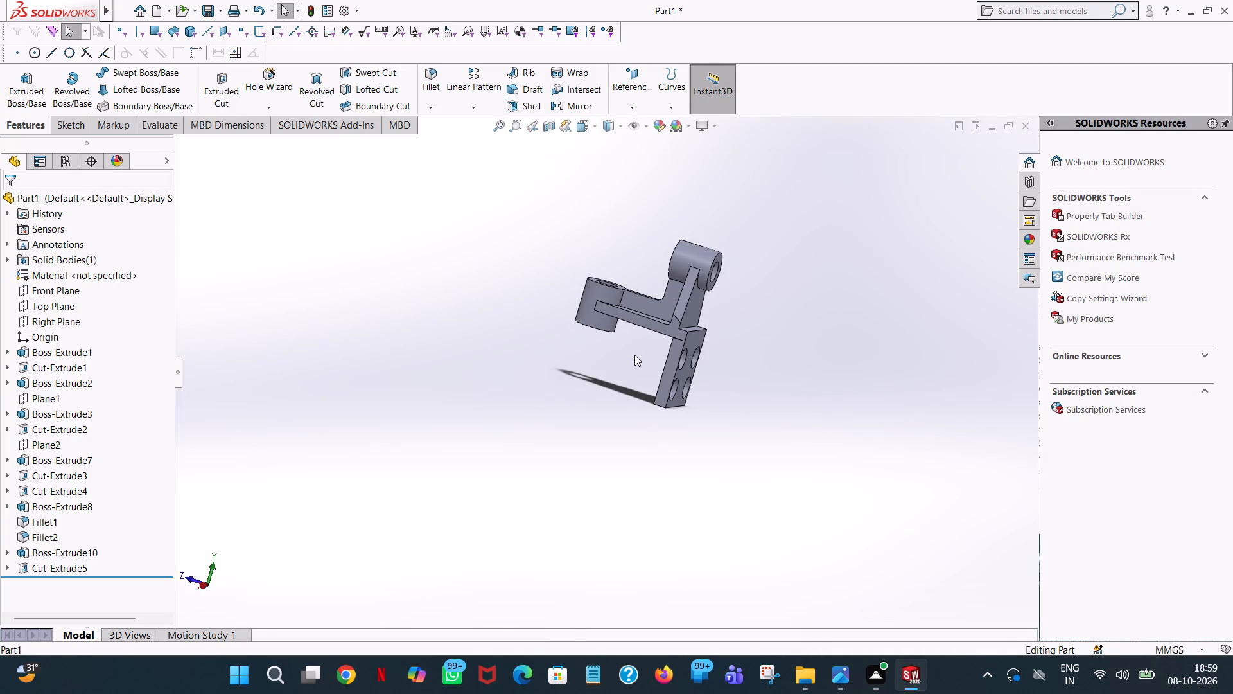
scroll(665, 425, "down", 2)
middle_click_drag(625, 298, 654, 260)
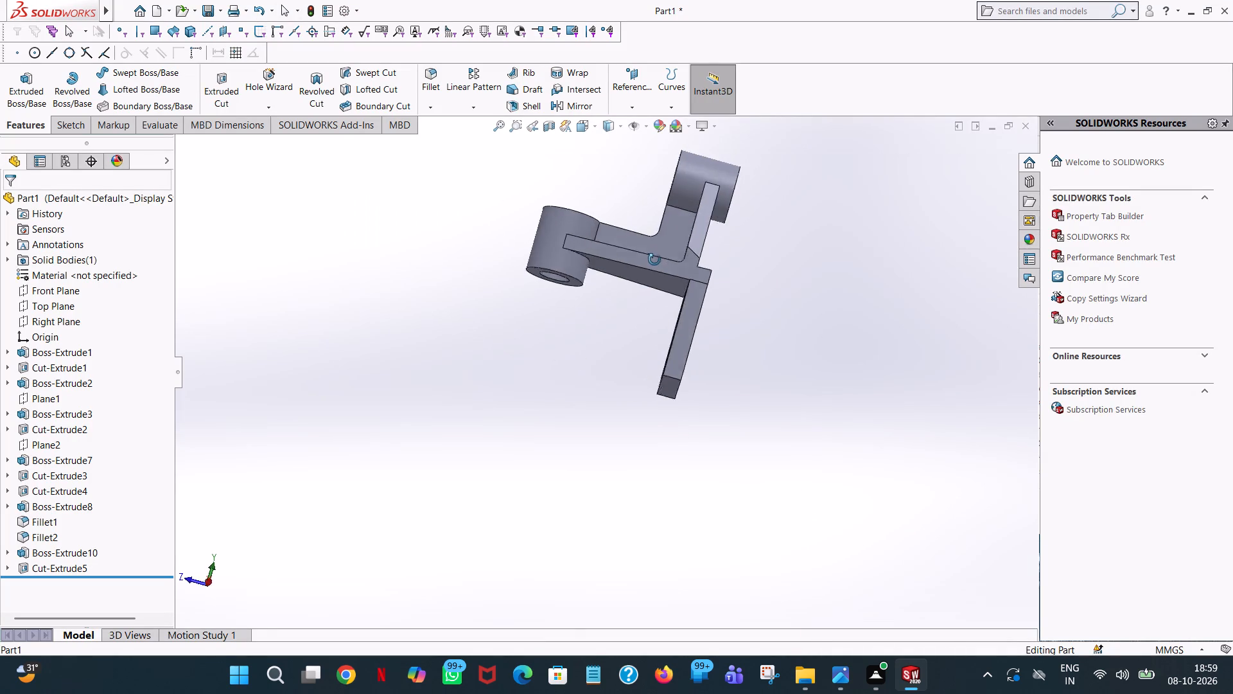
middle_click_drag(654, 260, 675, 393)
scroll(688, 354, "up", 1)
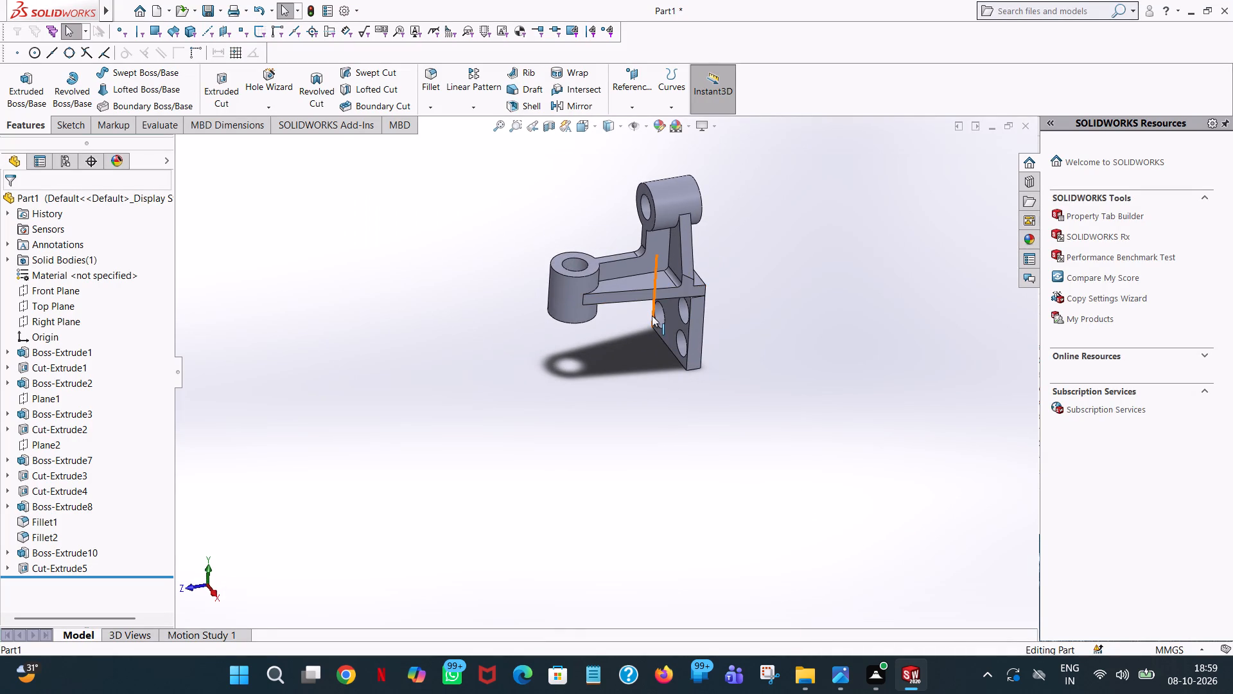
Apply a pale pink-magenta colour from the standard swatches to the entire part.
right_click(652, 316)
left_click(631, 378)
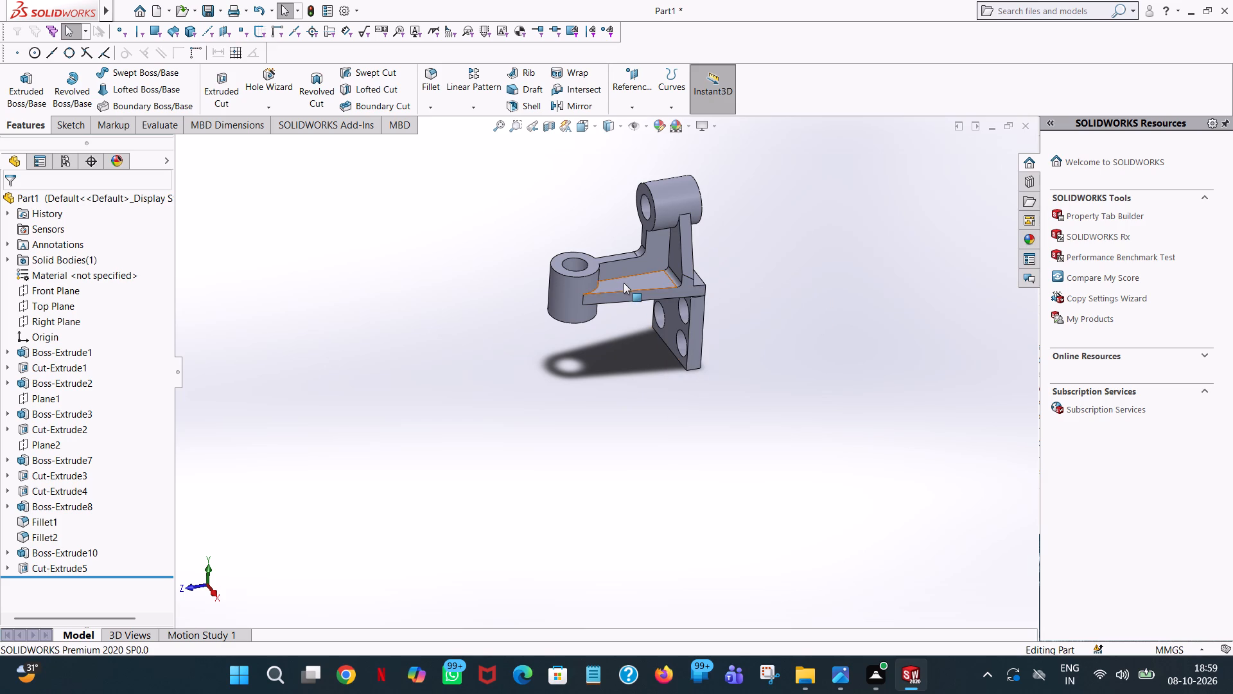
right_click(624, 283)
left_click(732, 242)
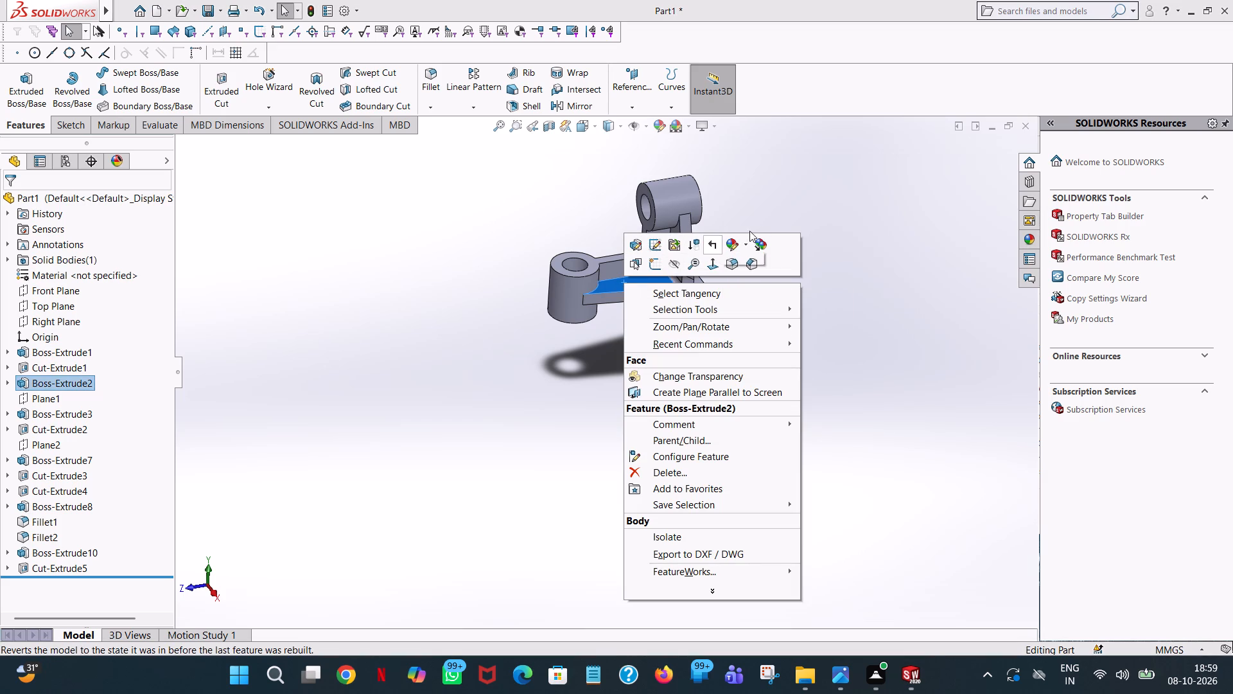
left_click(735, 242)
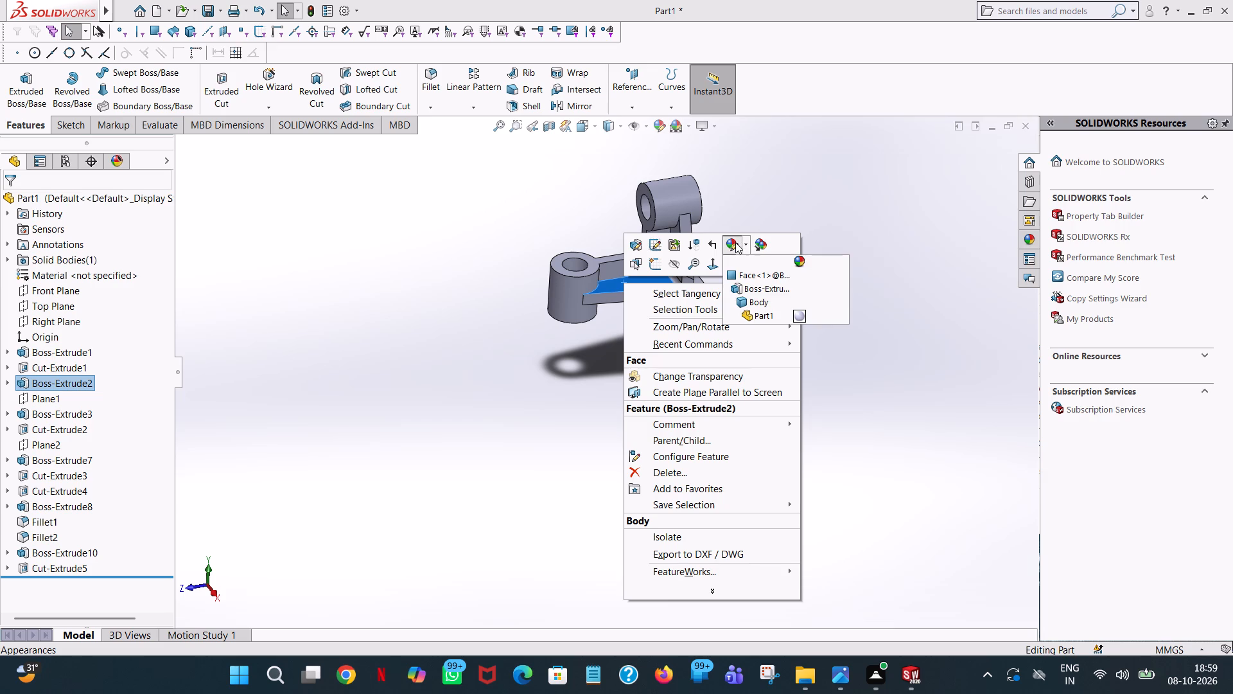
left_click(735, 243)
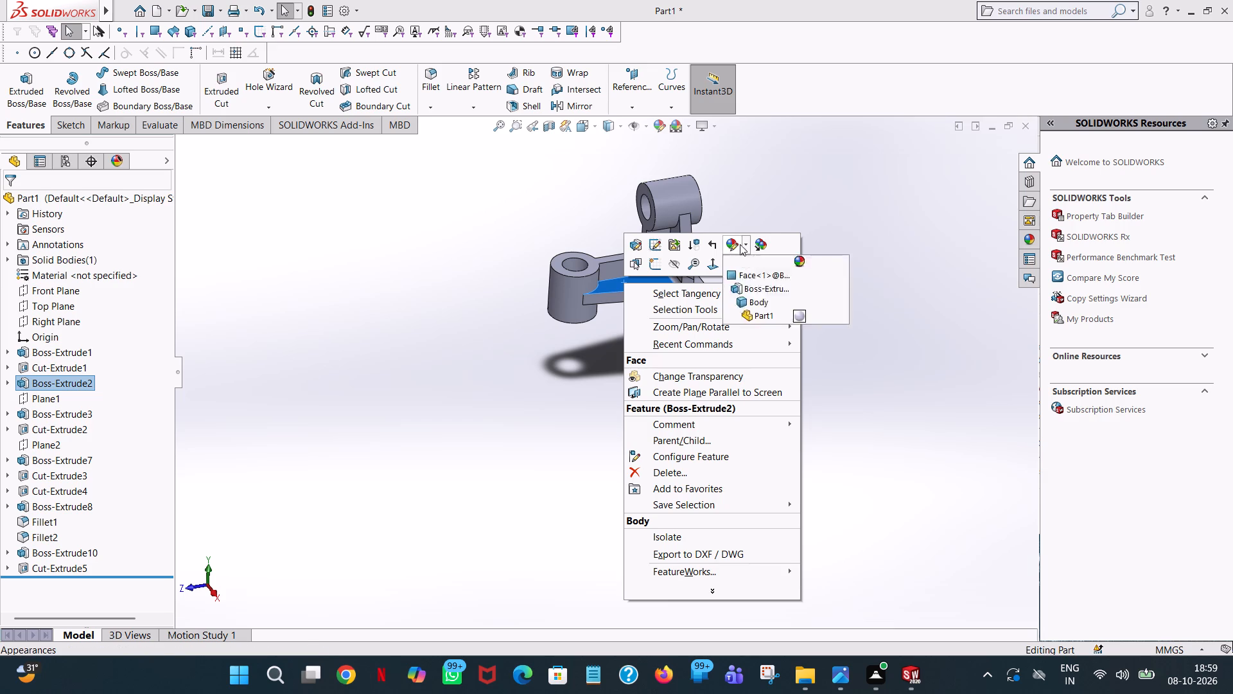
left_click(736, 245)
left_click(769, 322)
left_click(751, 316)
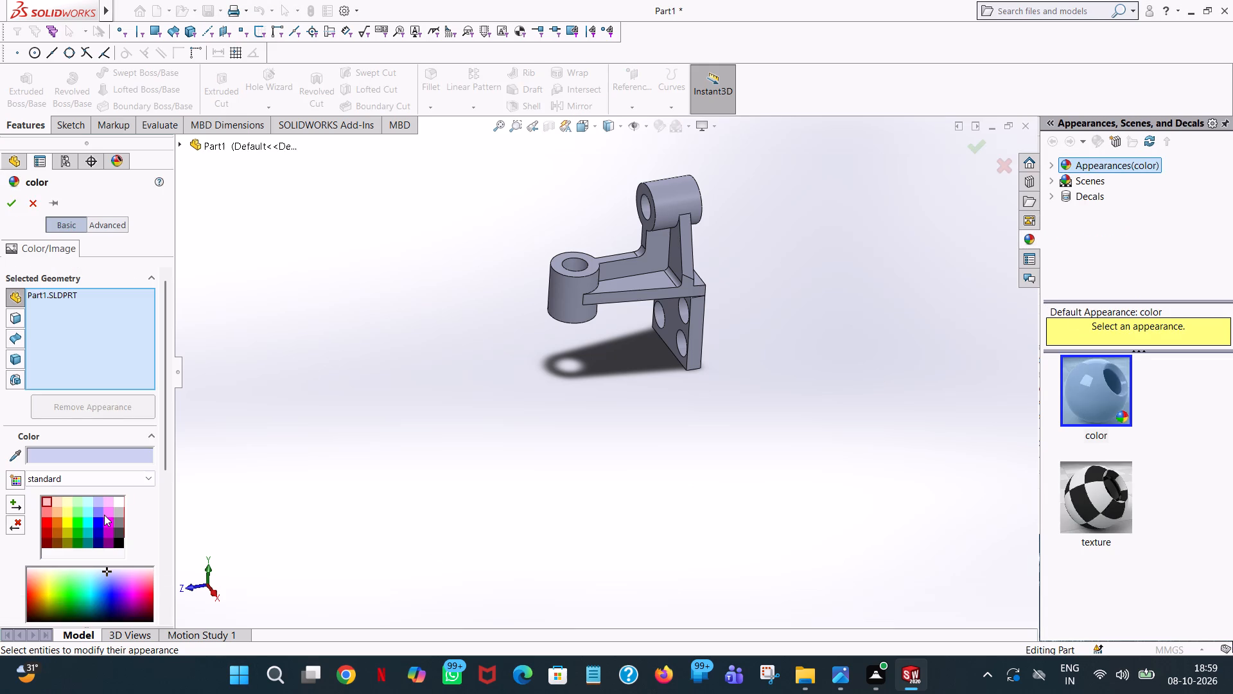
left_click(104, 515)
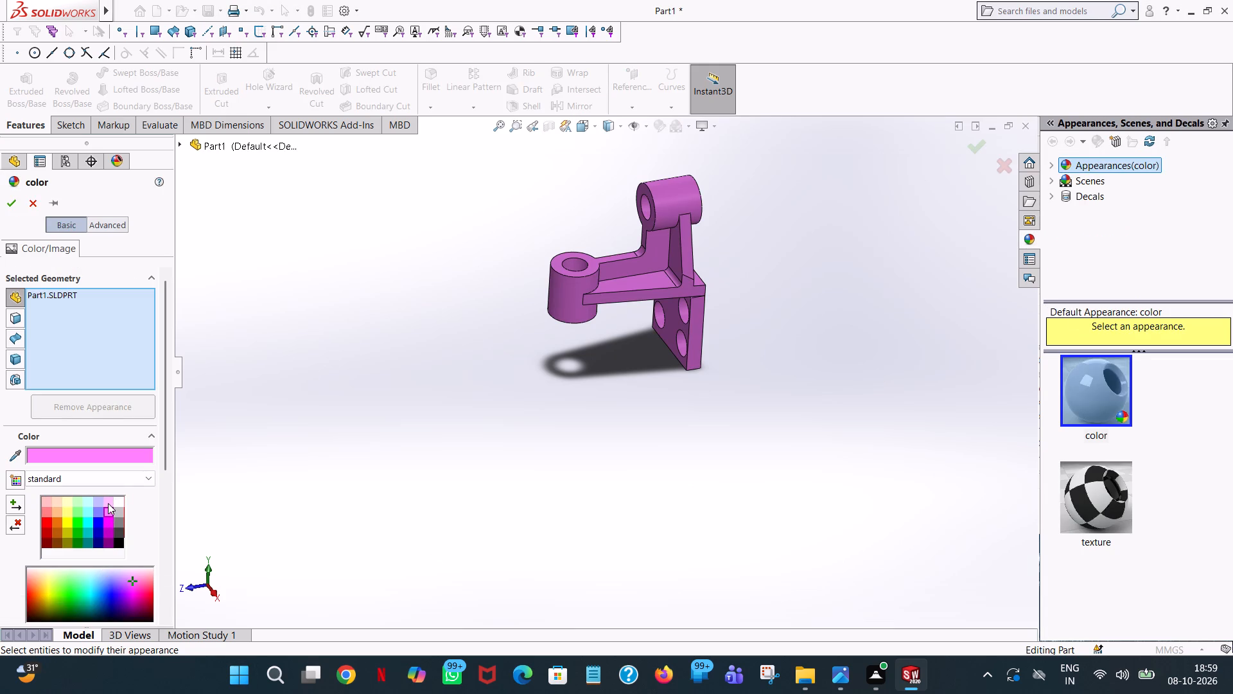
left_click(108, 503)
left_click(15, 206)
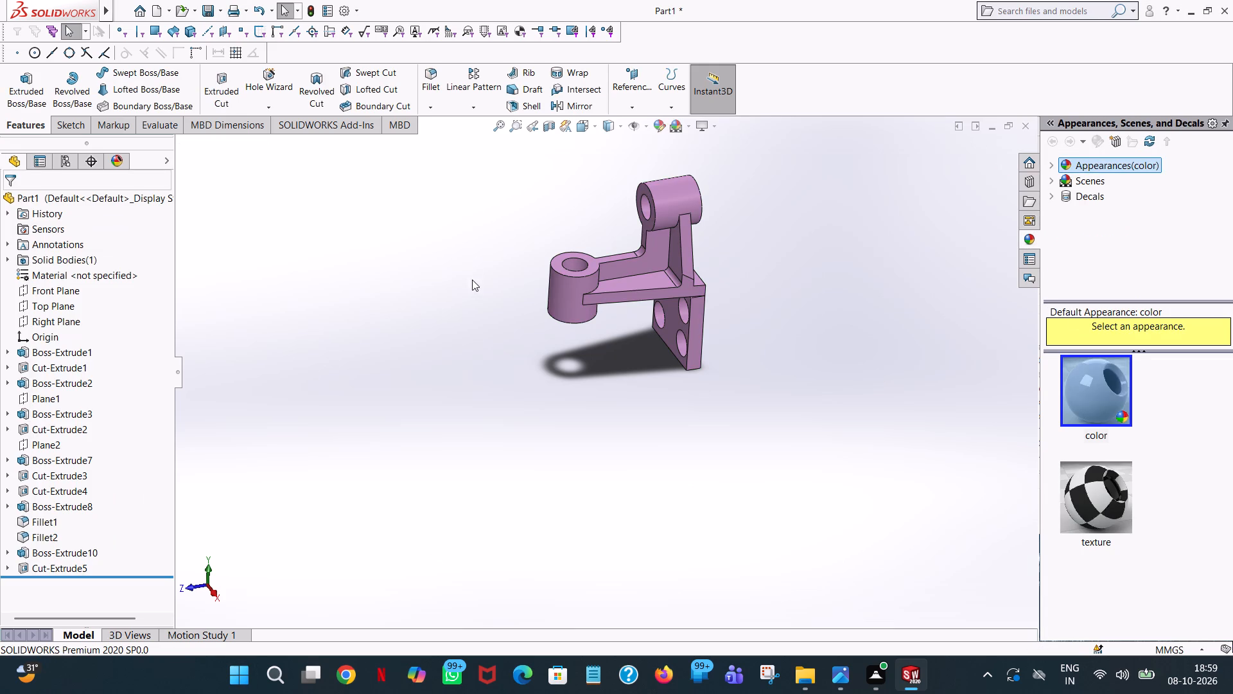
left_click(398, 320)
Examine the coloured bracket from several angles, including the plate holes, bosses and arms.
scroll(522, 261, "down", 5)
middle_click_drag(884, 269, 952, 254)
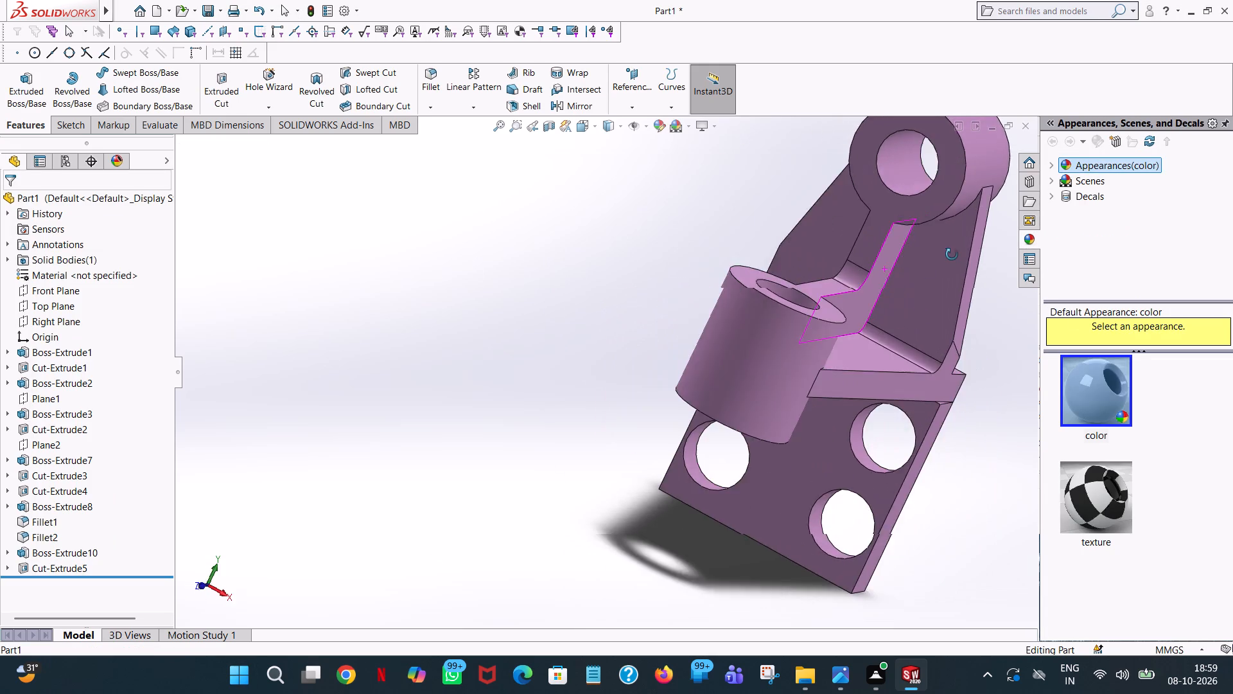
middle_click_drag(952, 254, 946, 218)
scroll(816, 295, "down", 4)
scroll(816, 305, "up", 8)
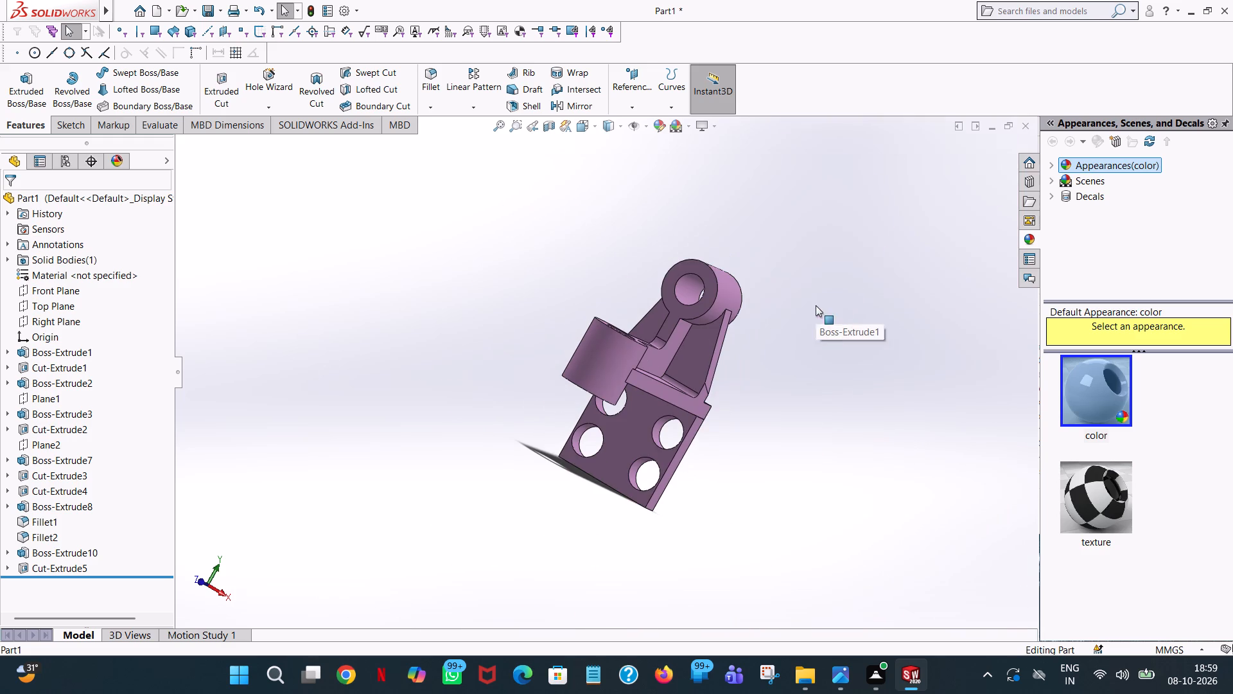
scroll(749, 390, "up", 2)
middle_click_drag(749, 390, 659, 284)
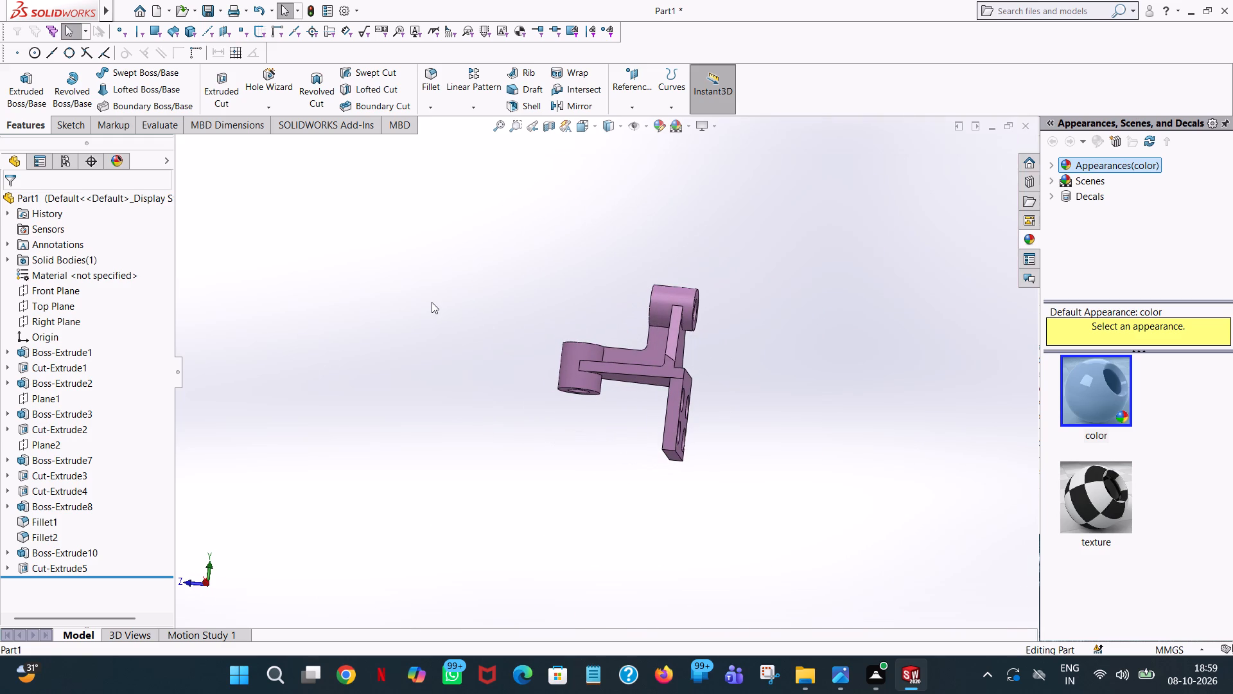
left_click(431, 301)
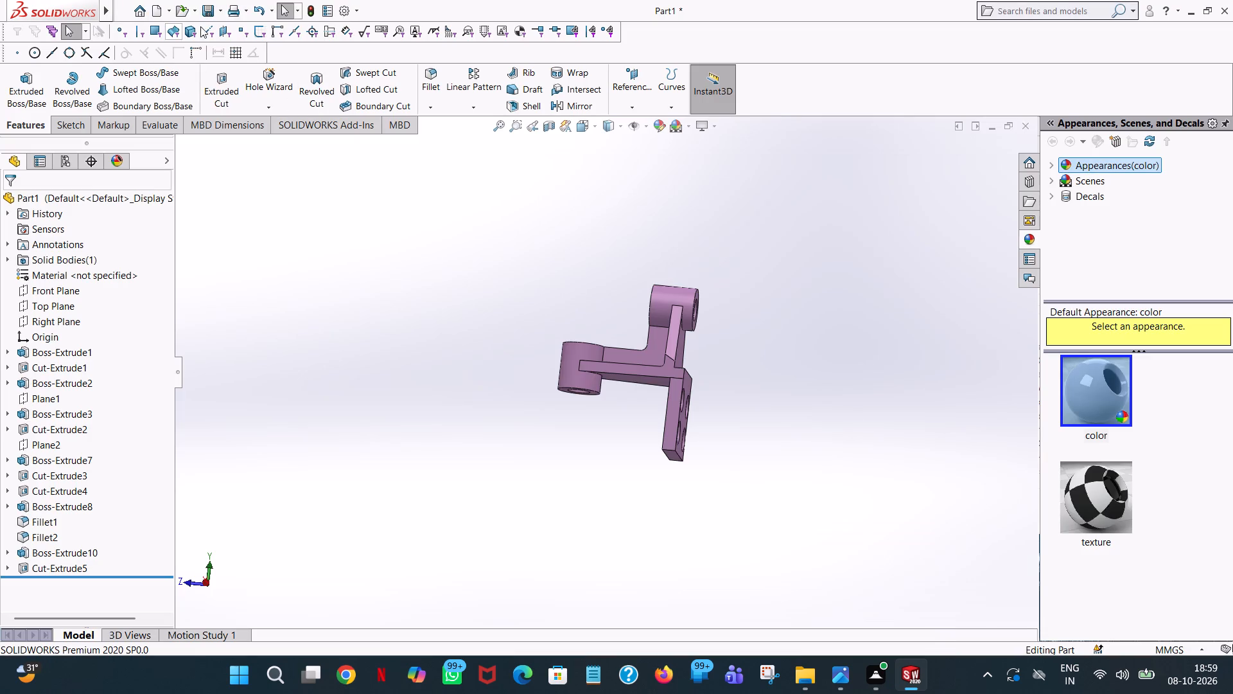
Save the part as "mechanical bracket" in the fuji new design folder on New Volume (D:).
left_click(208, 5)
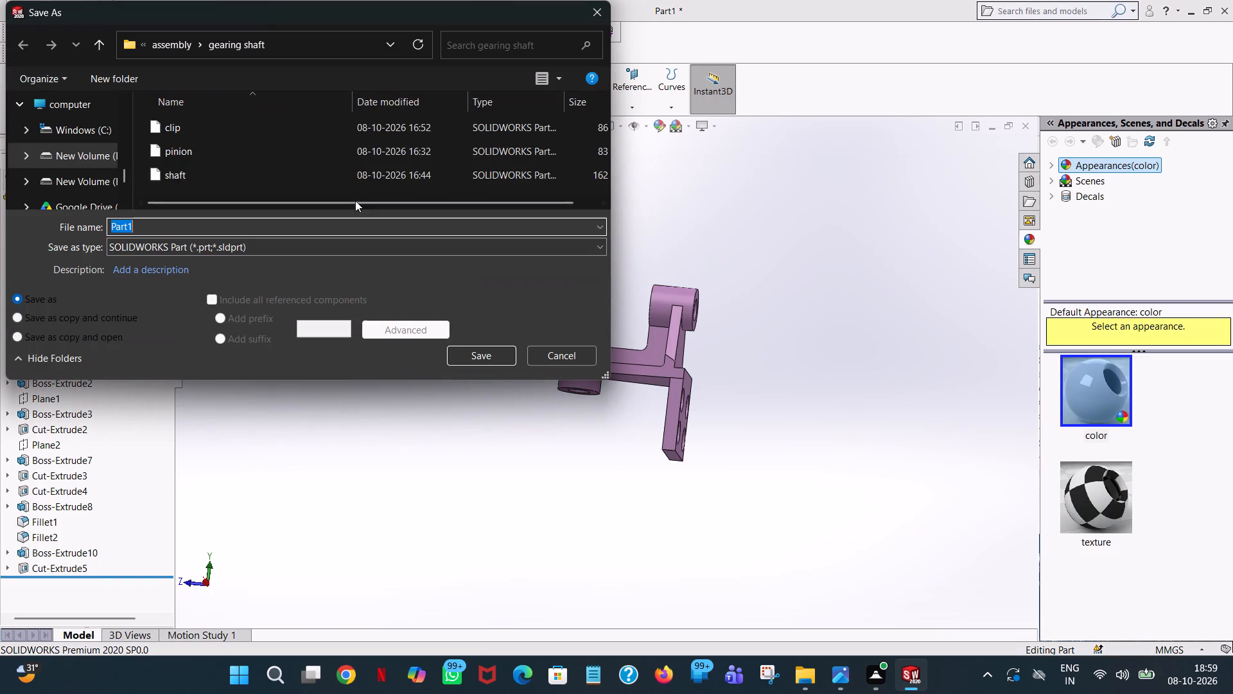
left_click(103, 48)
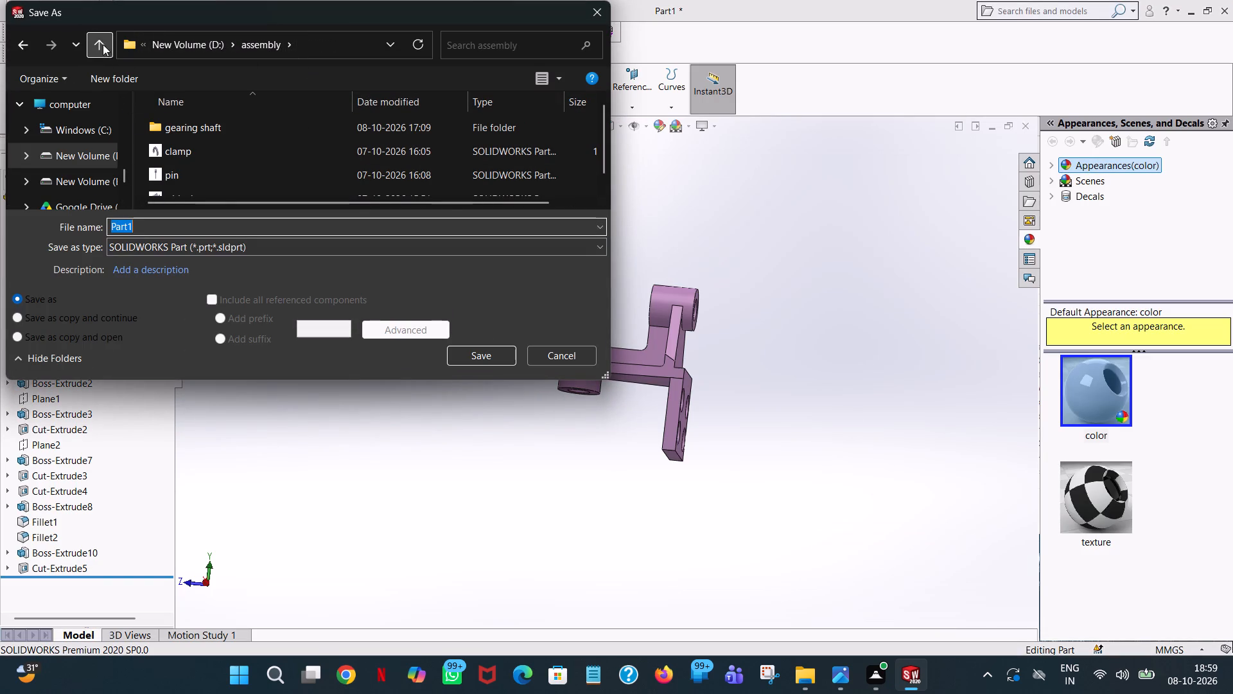
left_click(103, 44)
double_click(442, 143)
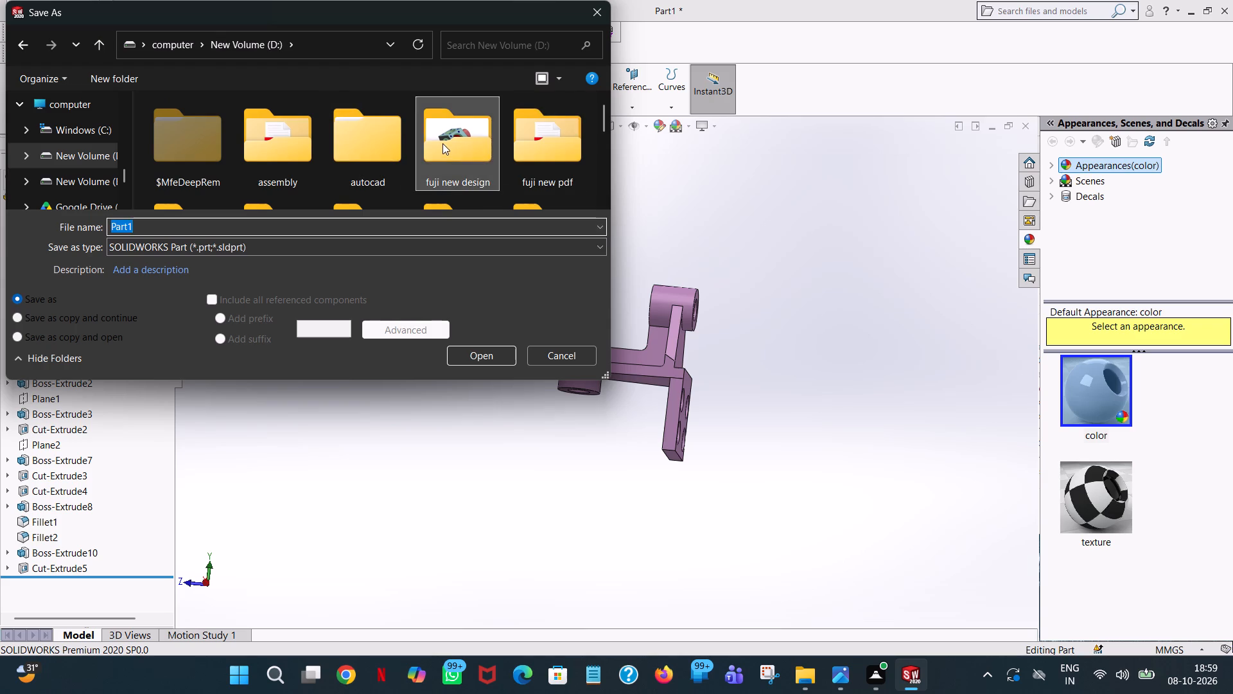
double_click(310, 229)
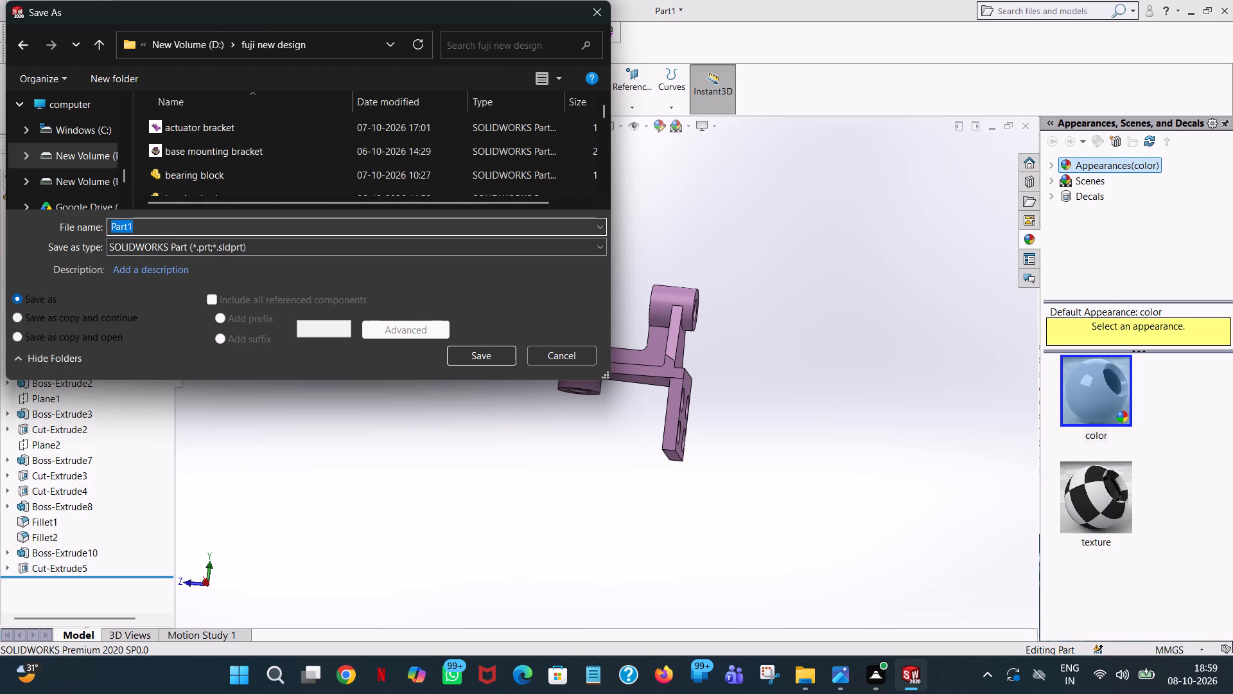
type("me")
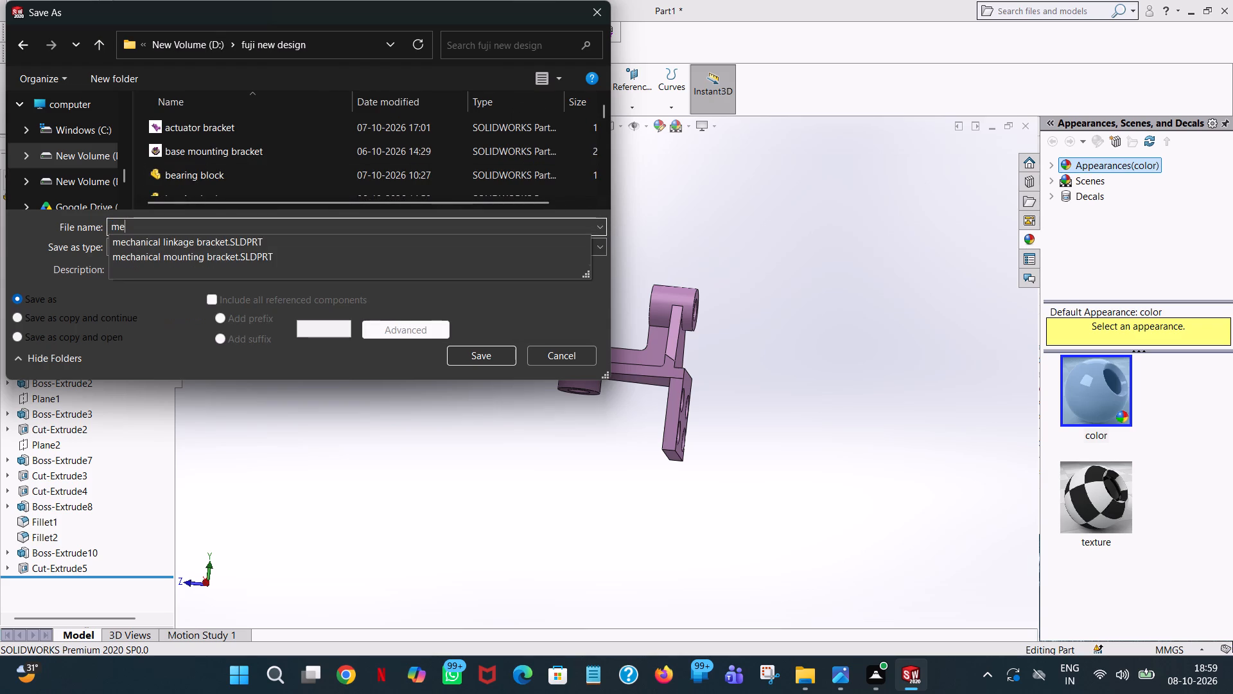
type("chanical")
key("space")
key("b")
type("rac")
type("ket")
key("Return")
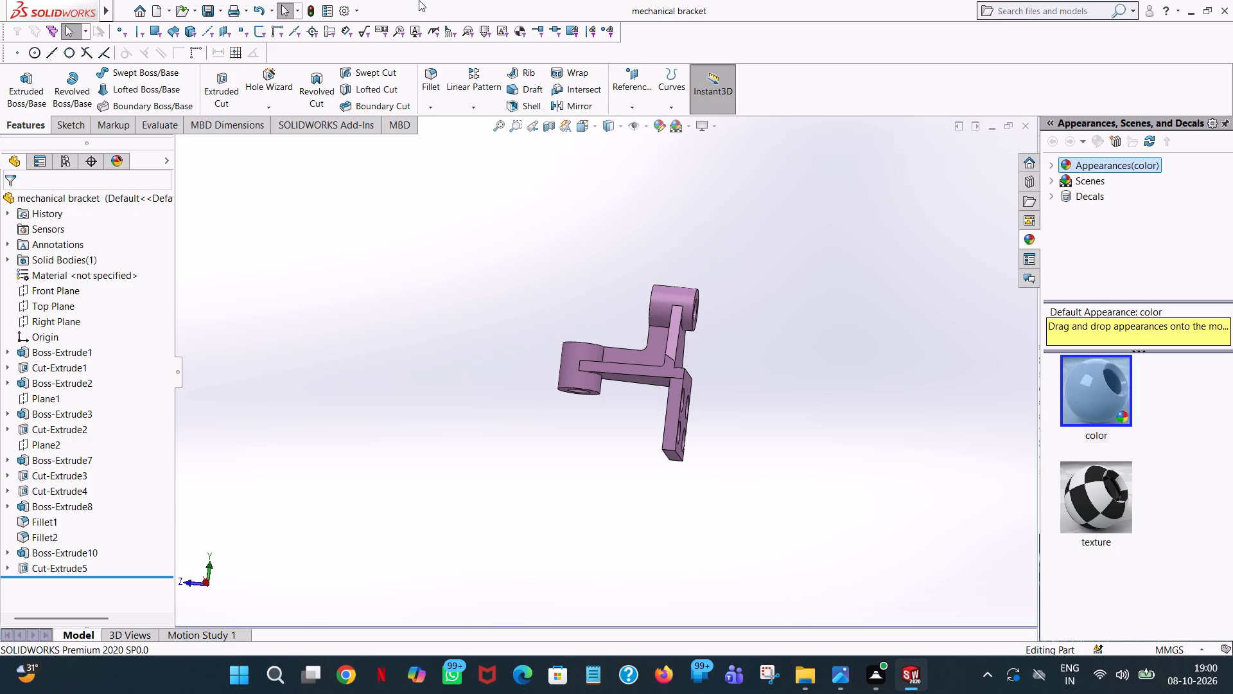
left_click(463, 202)
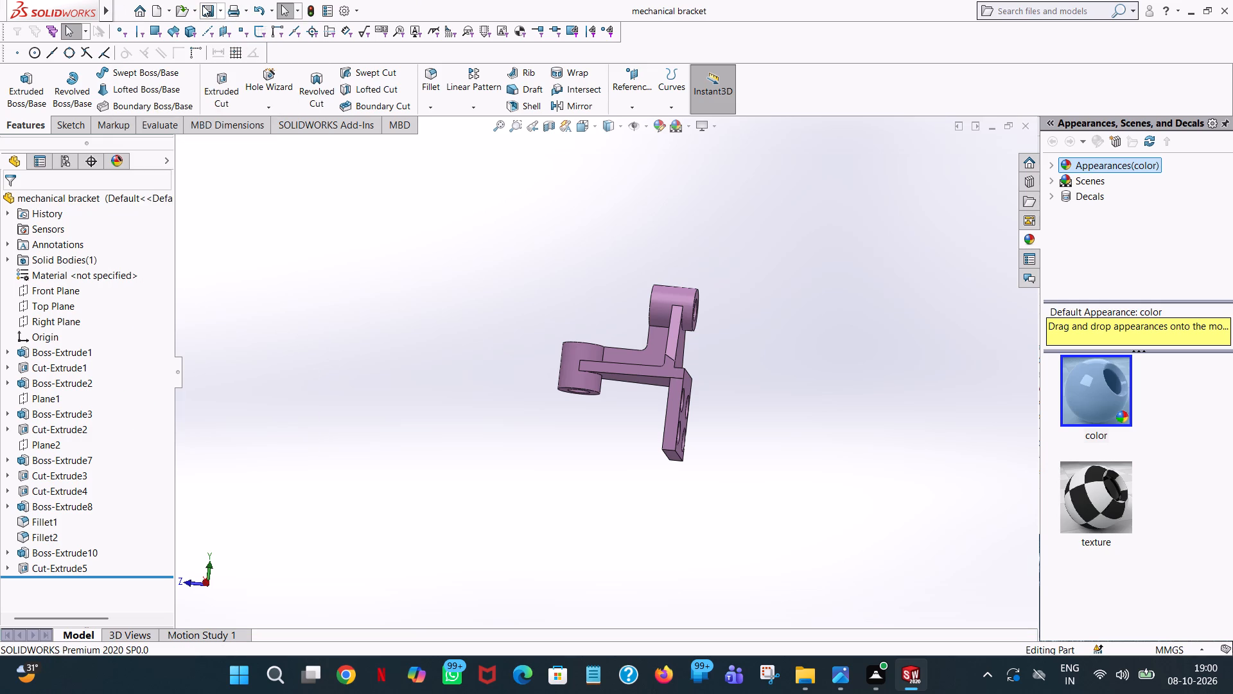
Save a PDF copy of the part, named mechanical bracket, in the fuji new pdf folder on New Volume (D:).
left_click(220, 5)
left_click(218, 10)
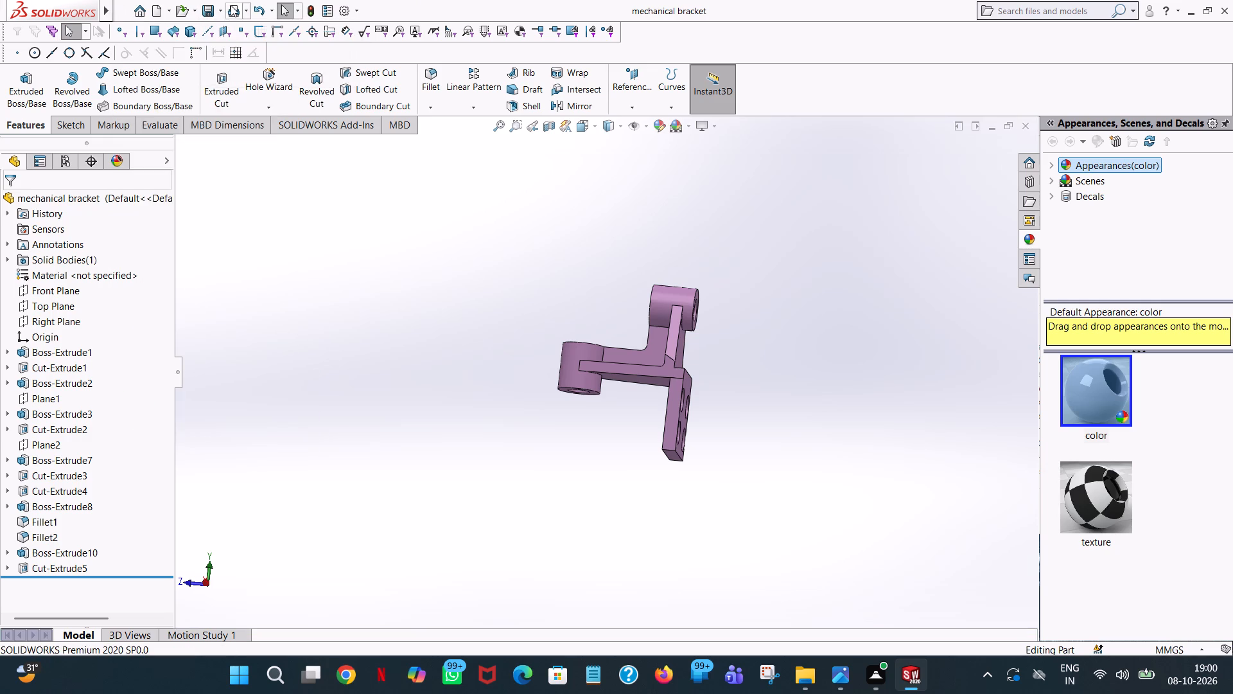
left_click(220, 11)
left_click(225, 42)
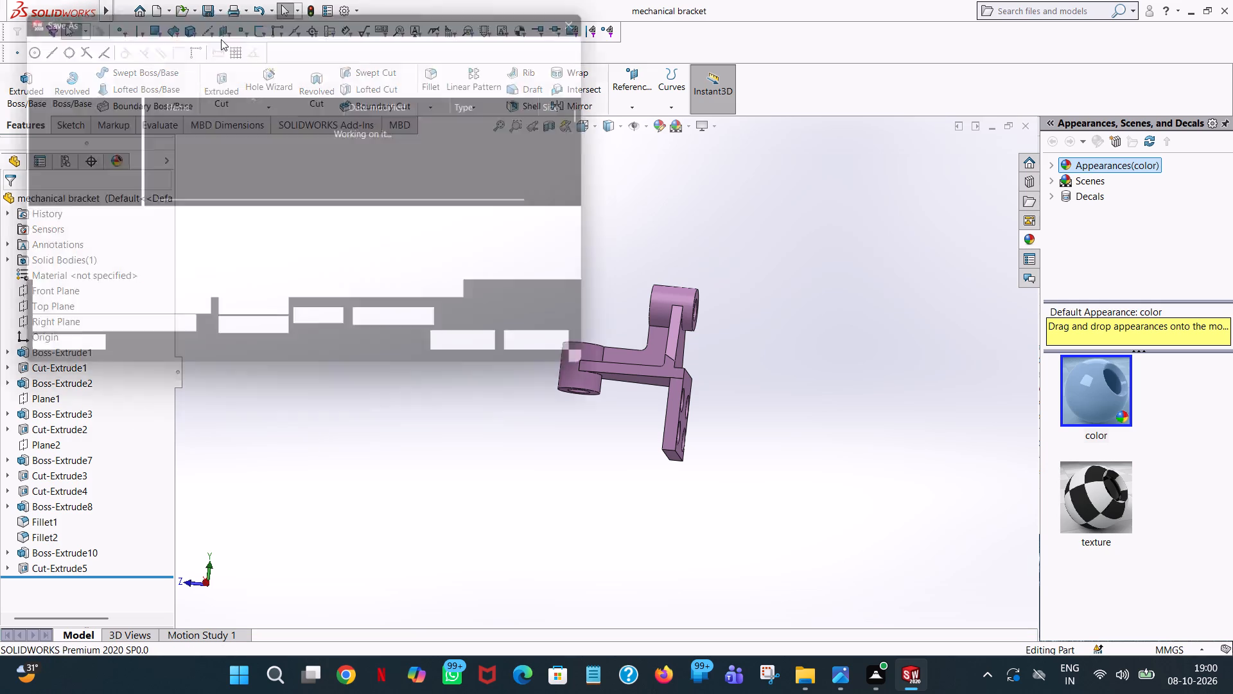
left_click(101, 38)
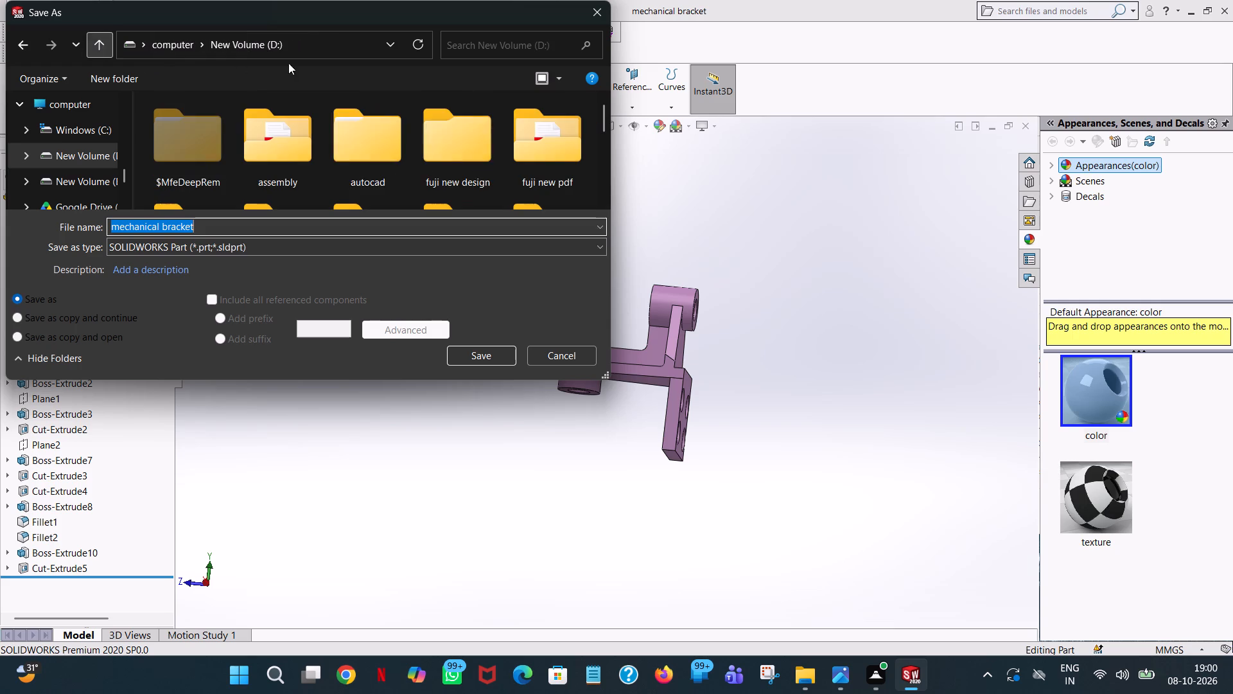
double_click(545, 160)
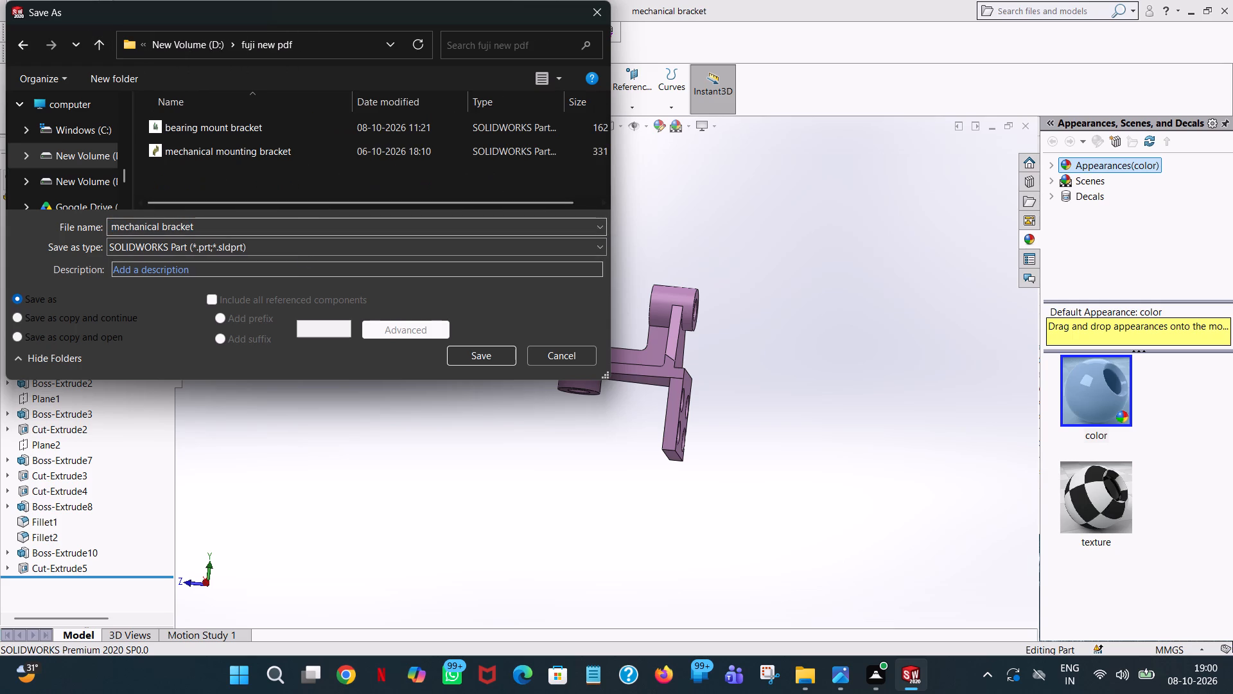
left_click(310, 253)
left_click(260, 350)
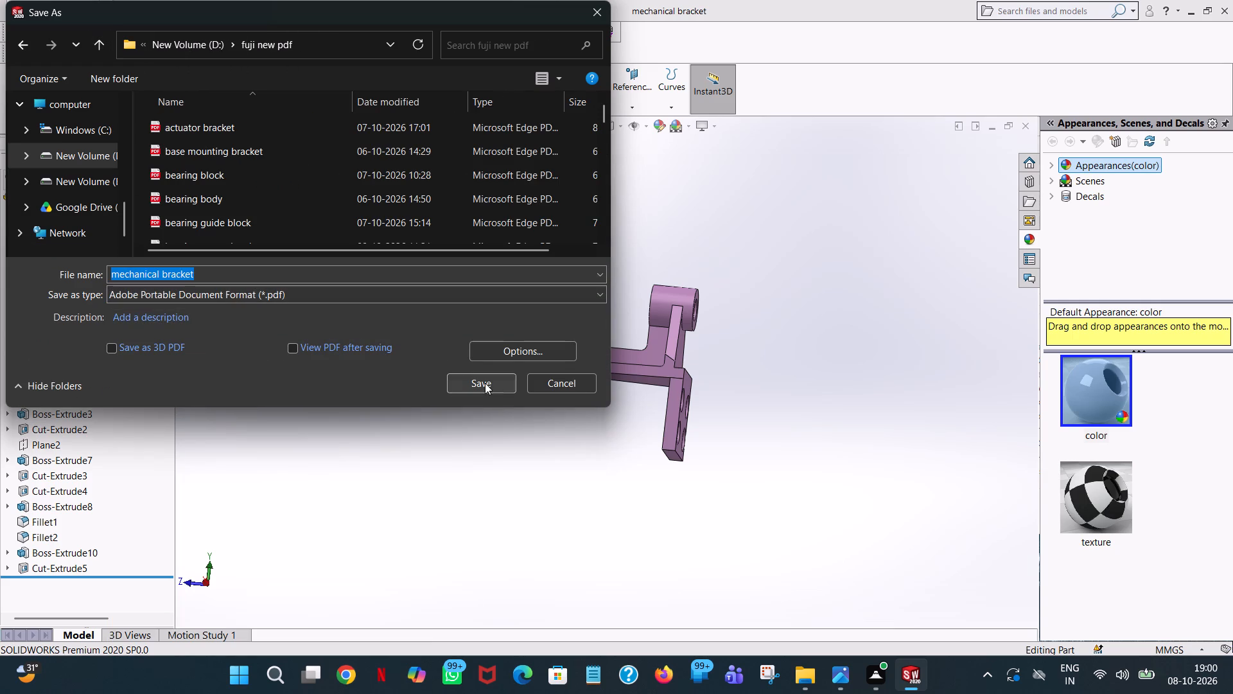
left_click(485, 383)
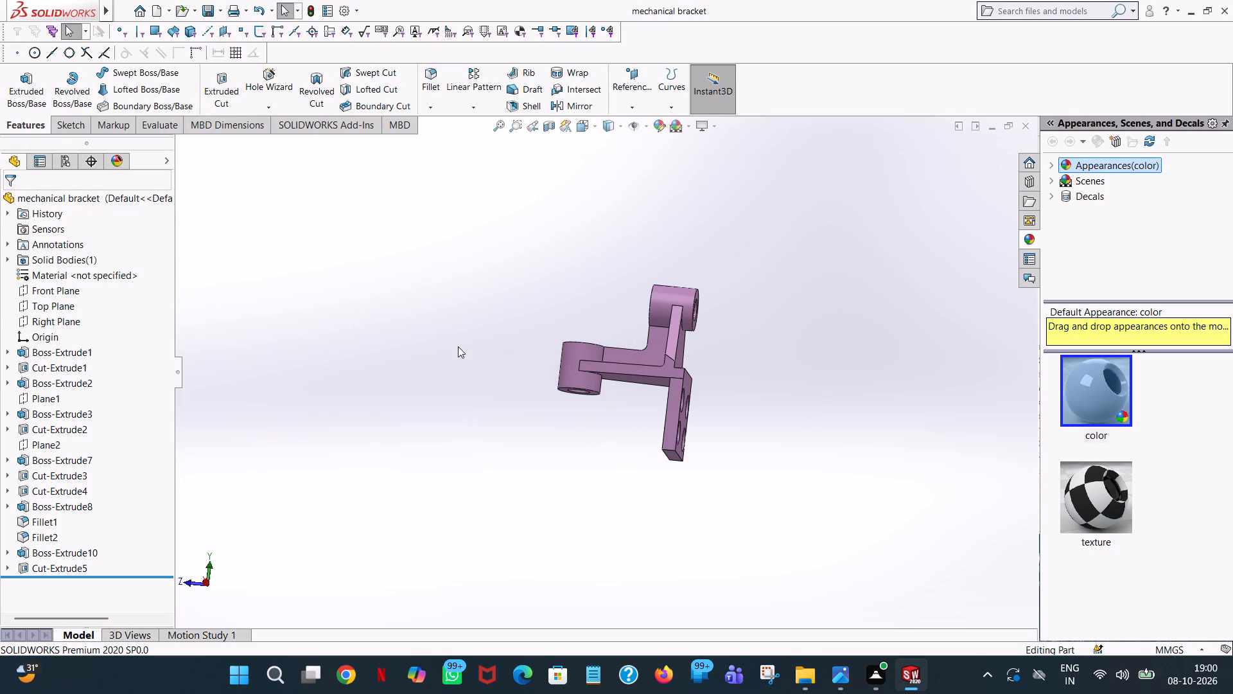